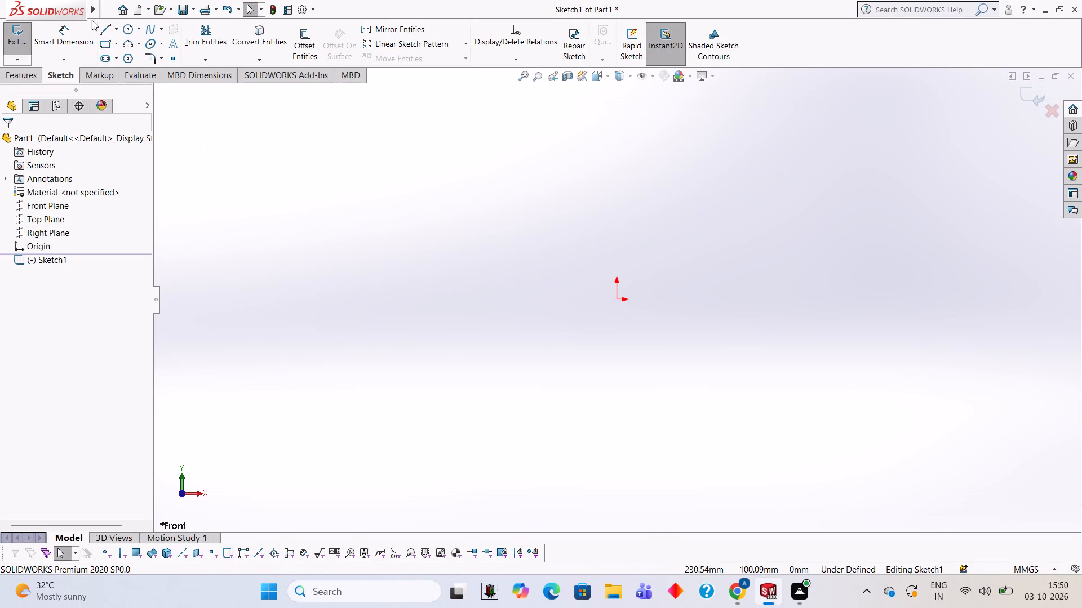
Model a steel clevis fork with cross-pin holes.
Sketch the upper arm outline from the origin: an 88 mm horizontal line, a 10 mm vertical line down and a 78 mm return line.
click(104, 35)
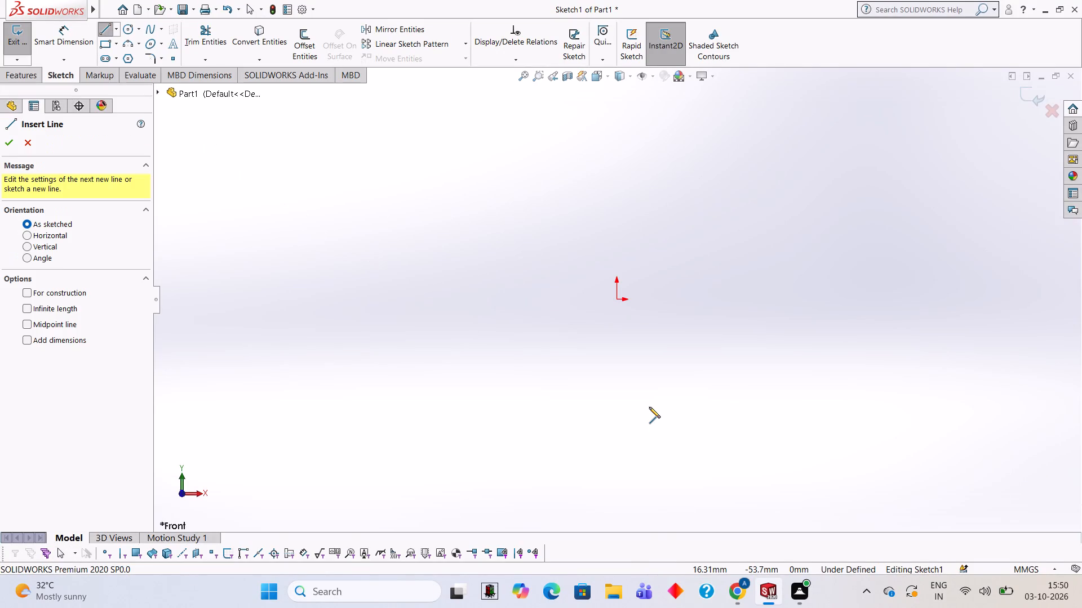
click(618, 298)
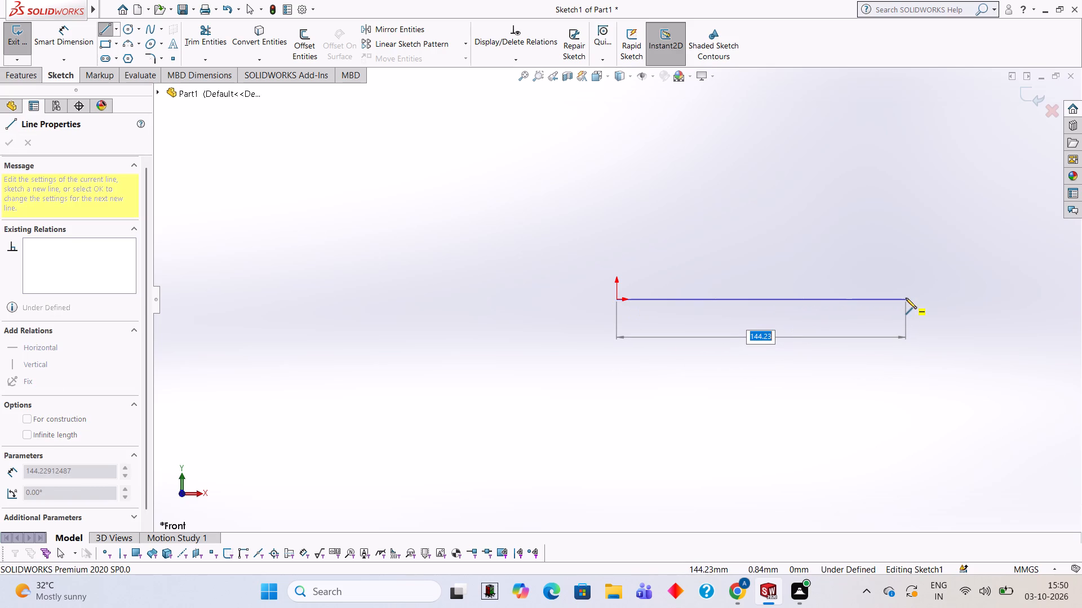
text(88)
key(Return)
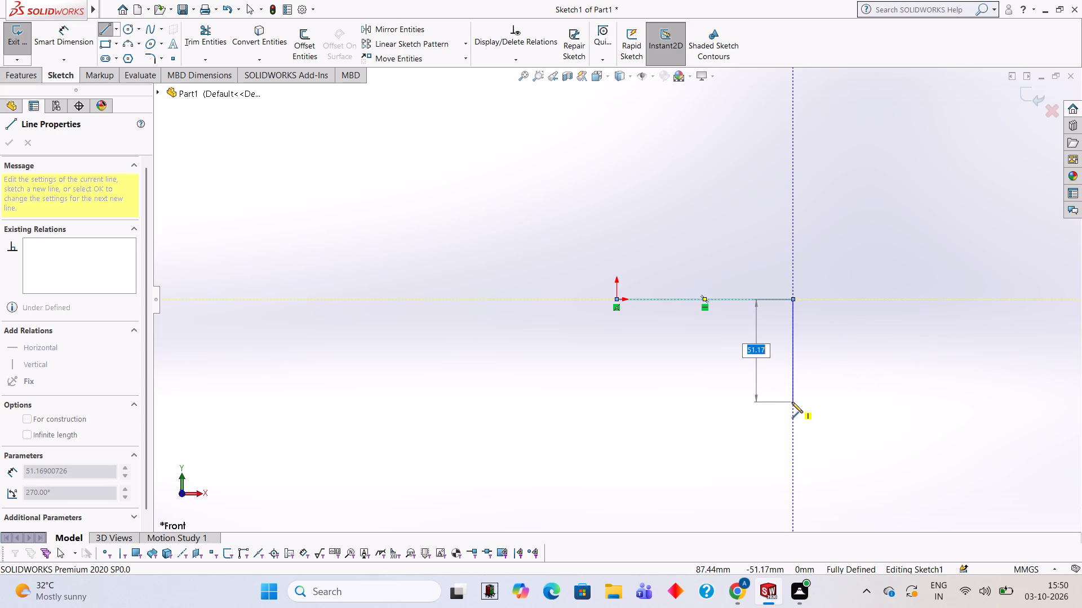
text(10)
key(Return)
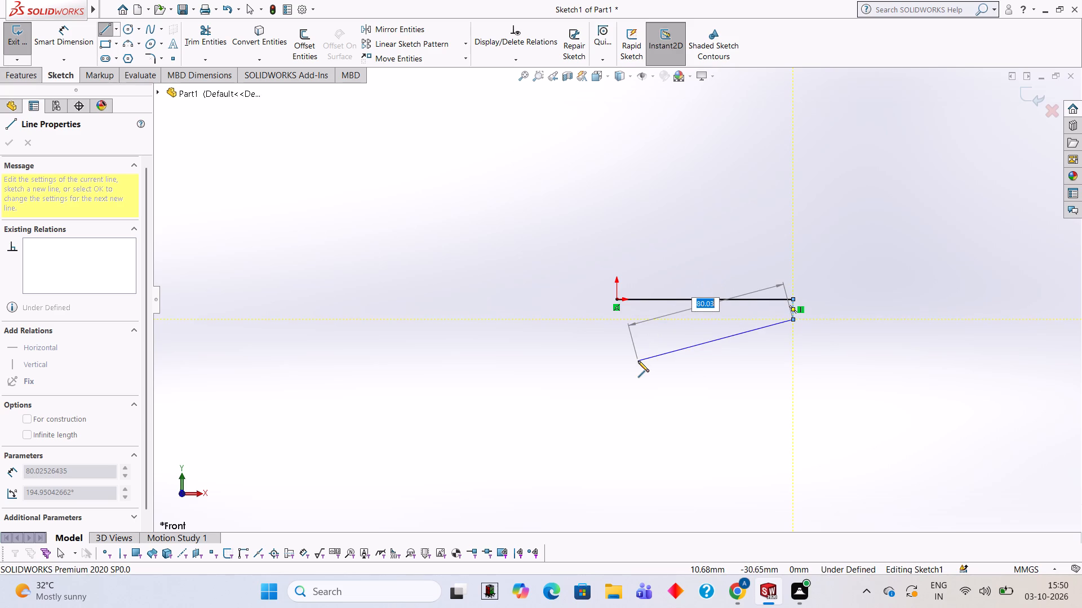
text(88)
key(minus)
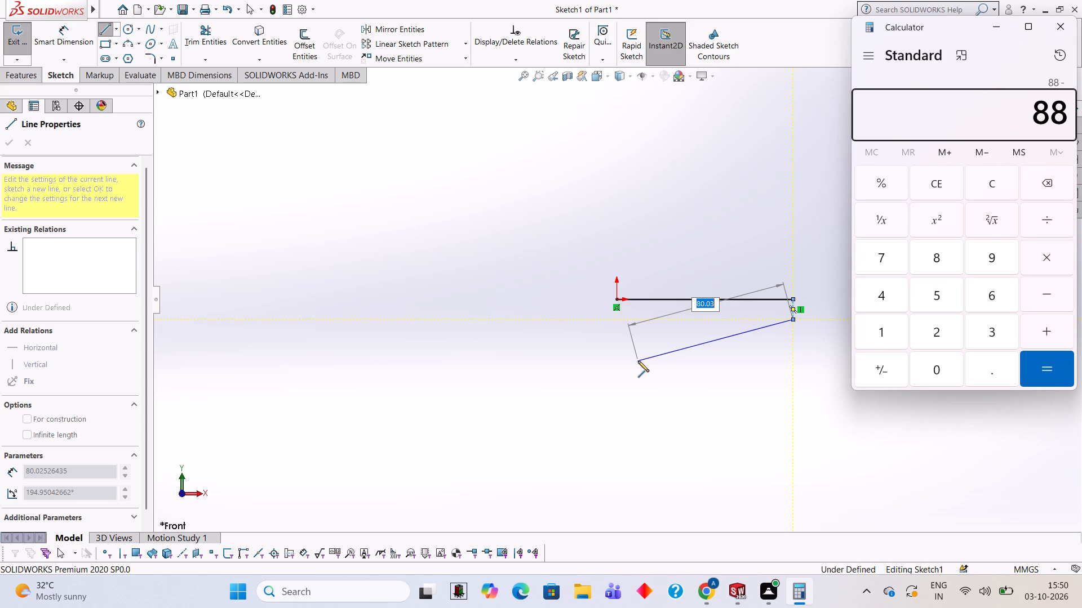
text(10)
key(Return)
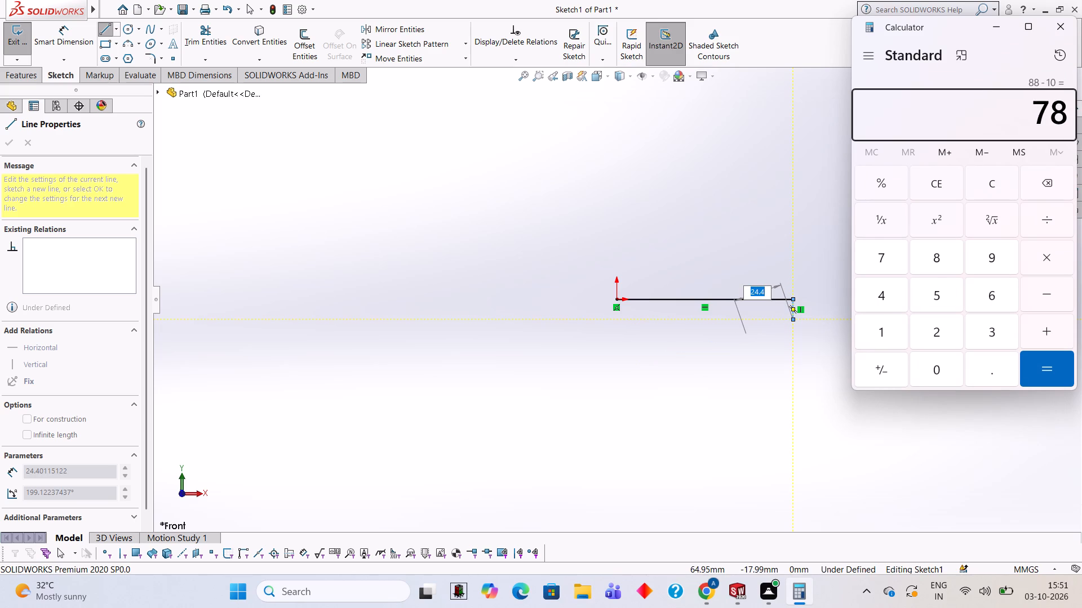
click(1057, 30)
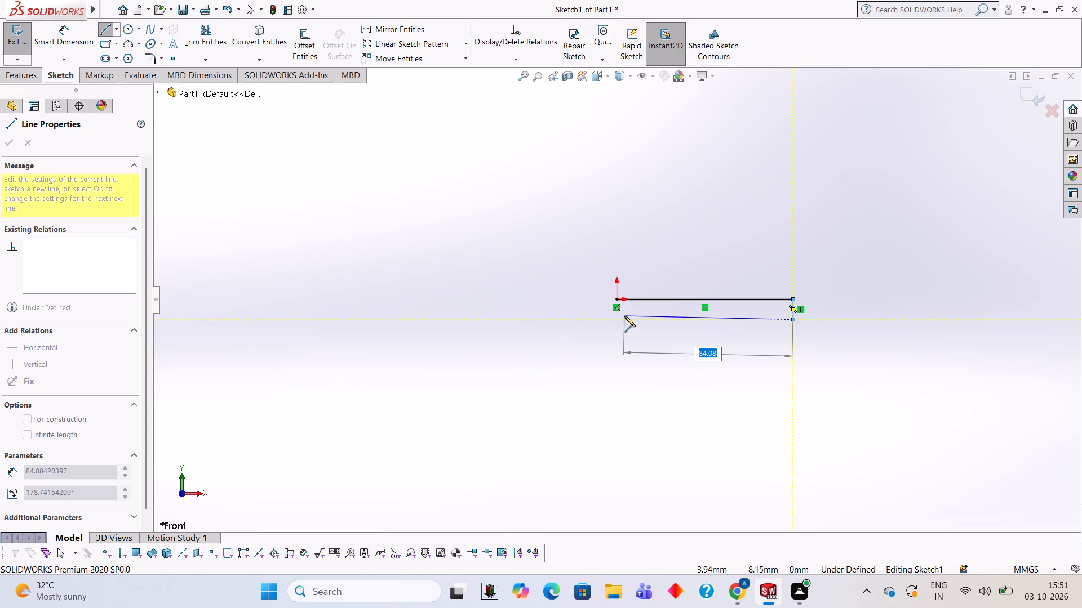
text(78)
key(Return)
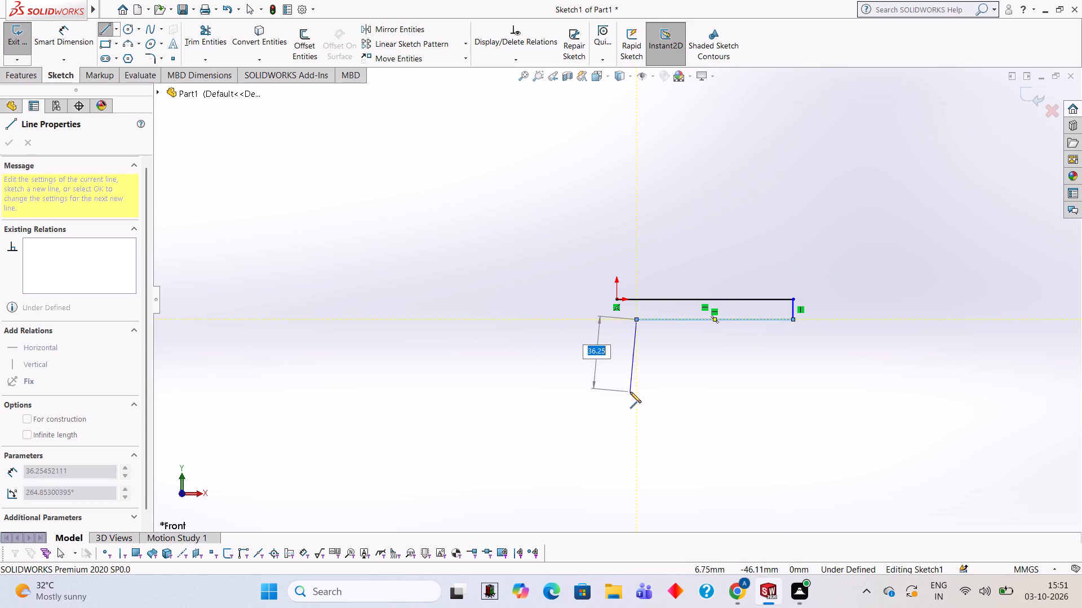
Complete the C-shaped profile with a 32 mm inner web, 78 mm lower arm, 10 mm end and 88 mm base, closing at the origin.
text(32)
key(Return)
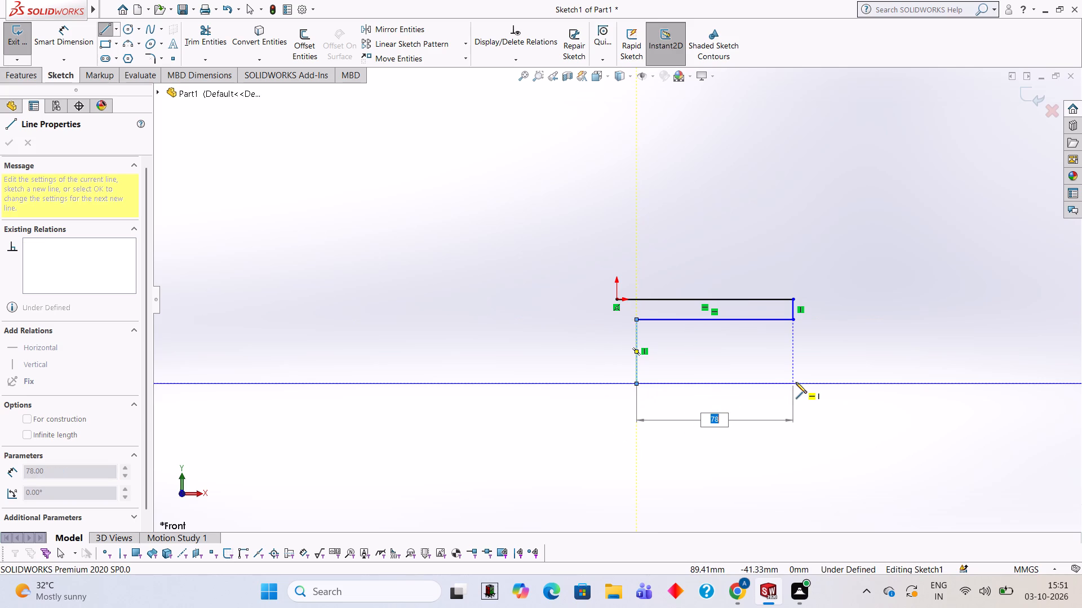
text(78)
key(Return)
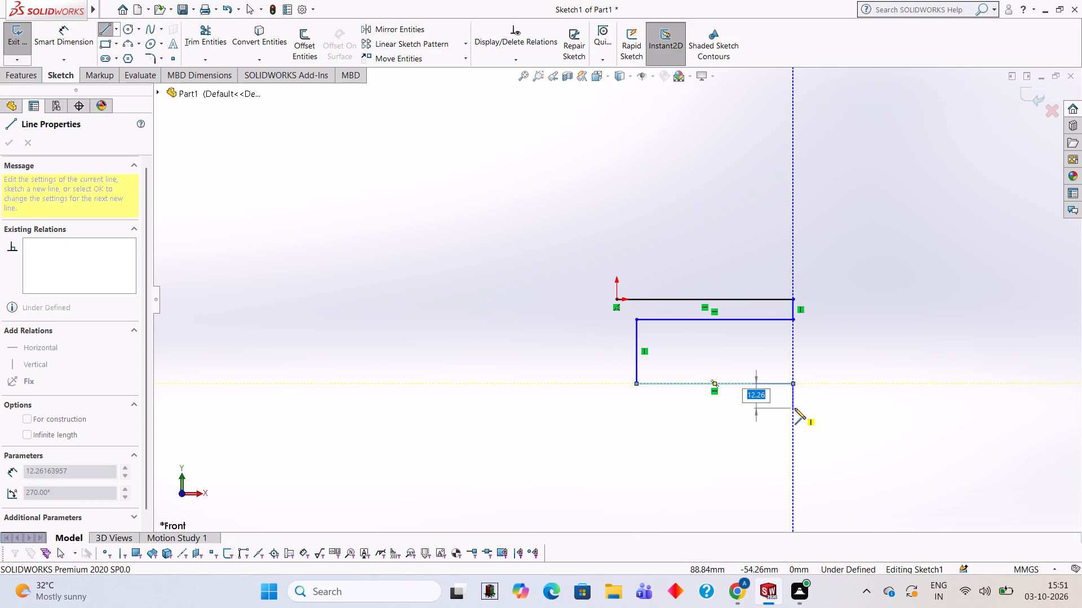
text(10)
key(Return)
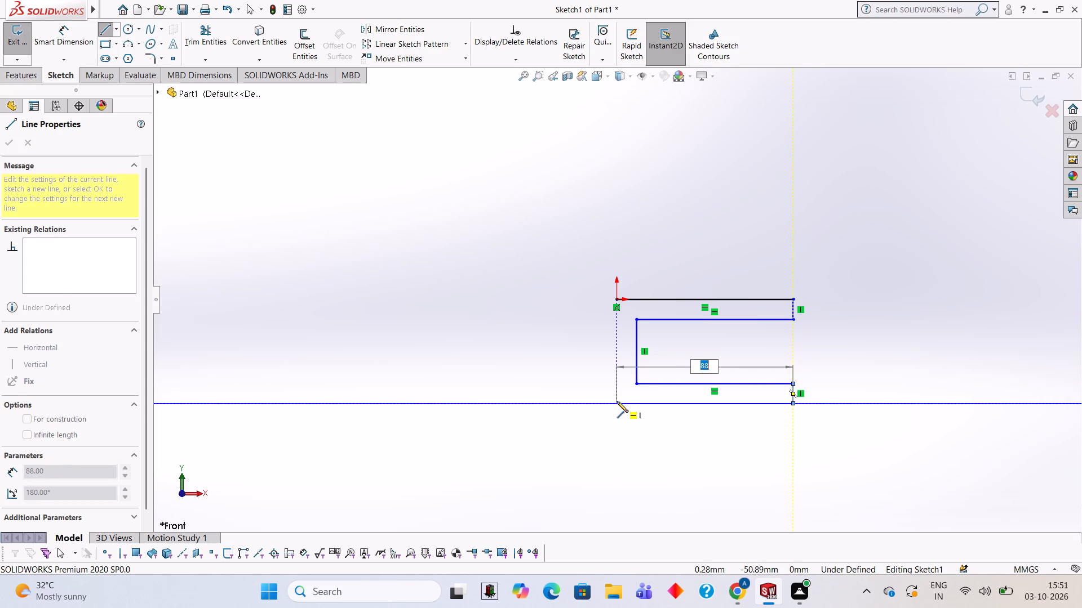
click(617, 401)
click(615, 301)
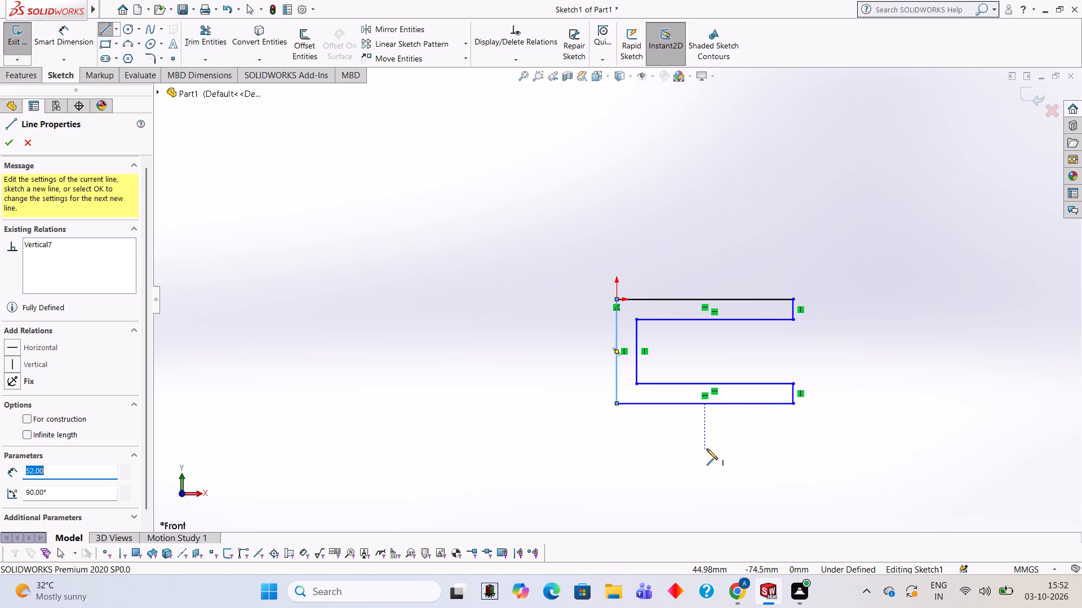
Extrude the C-shaped profile as a blind boss 52 mm deep.
click(14, 81)
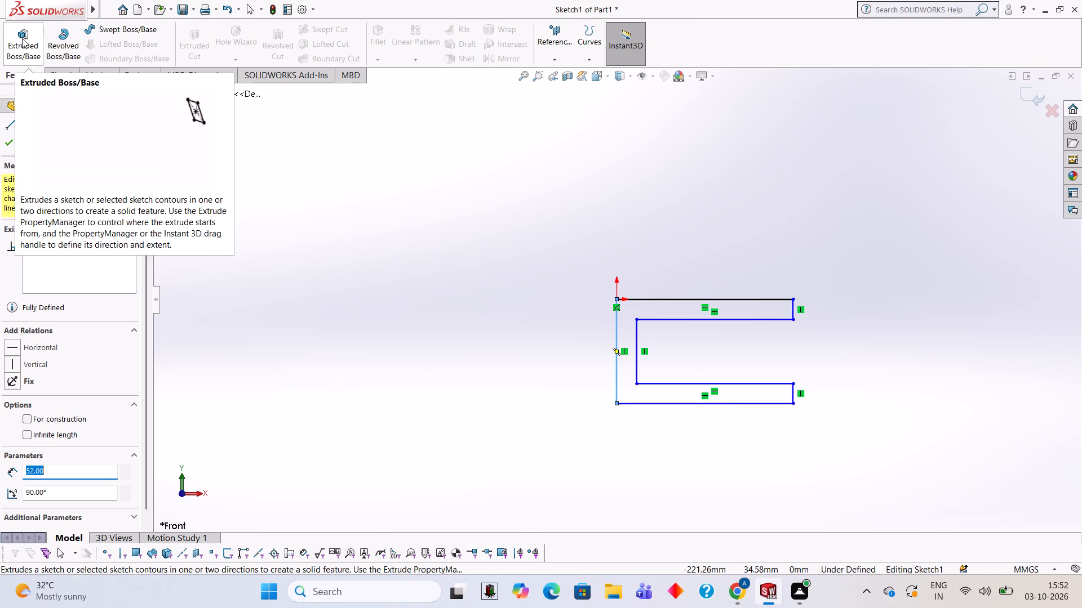
click(22, 38)
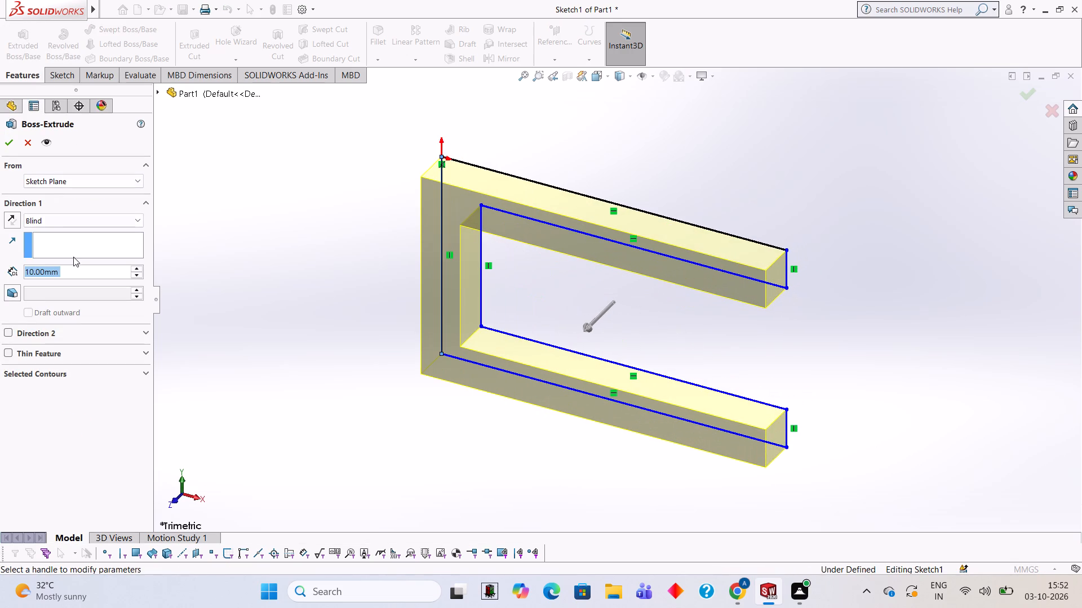
text(52)
key(Return)
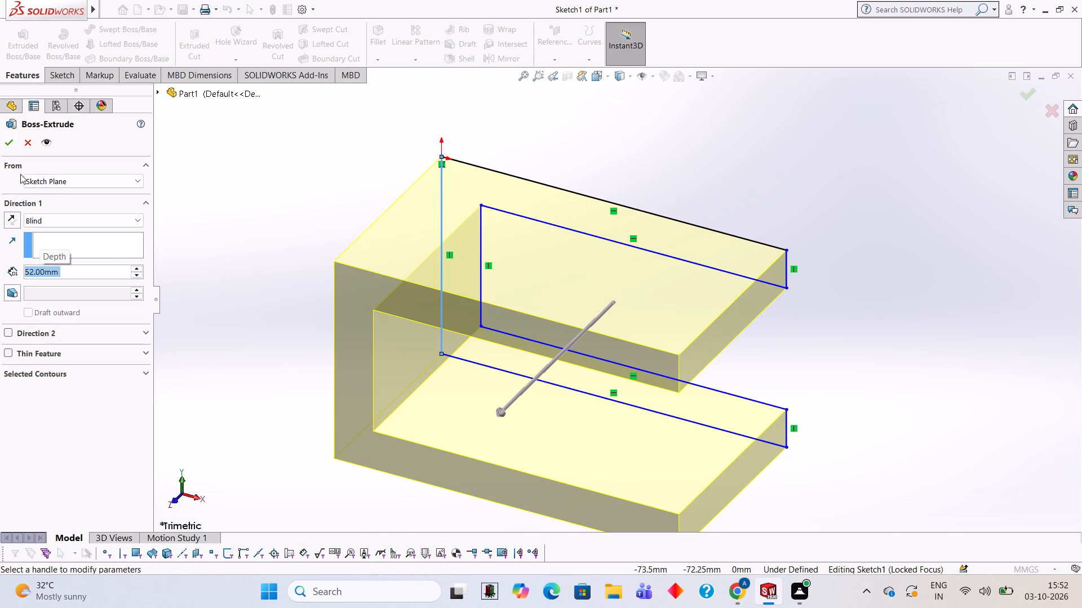
click(11, 142)
click(261, 275)
Start a sketch on the outer top face of the bracket's upper arm, viewed face-on.
middle_drag(440, 406, 442, 407)
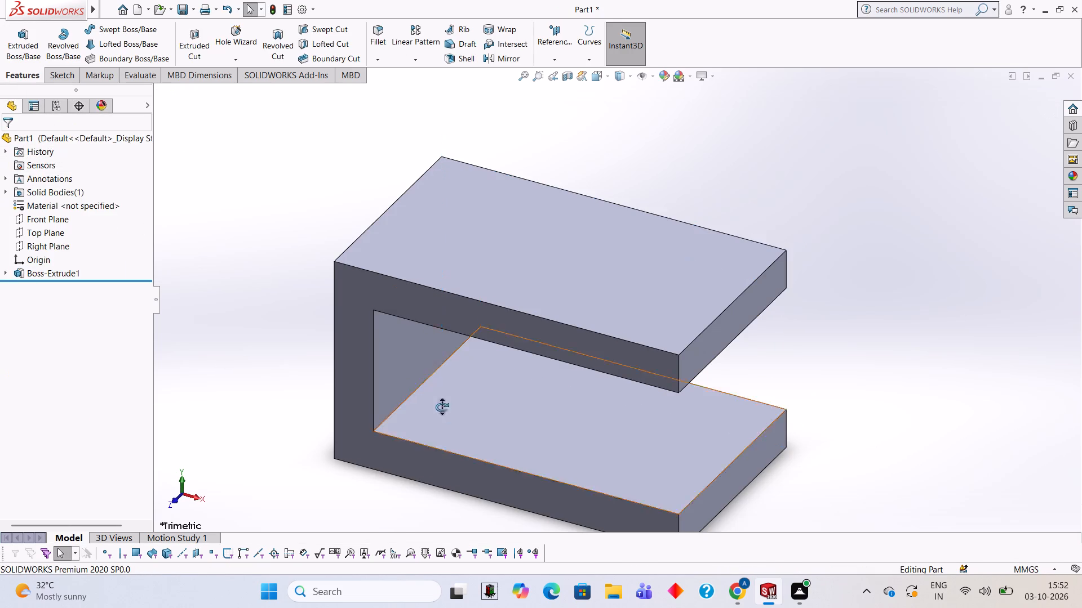
middle_drag(442, 407, 515, 166)
middle_drag(589, 375, 565, 313)
scroll(565, 313, up, 1)
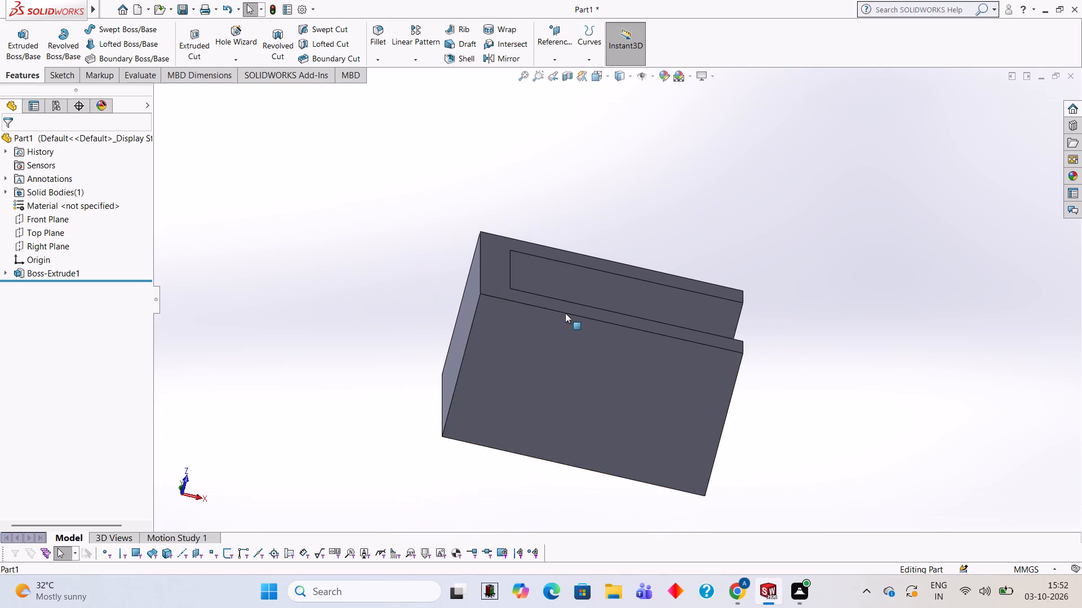
scroll(565, 313, up, 1)
middle_drag(565, 313, 543, 352)
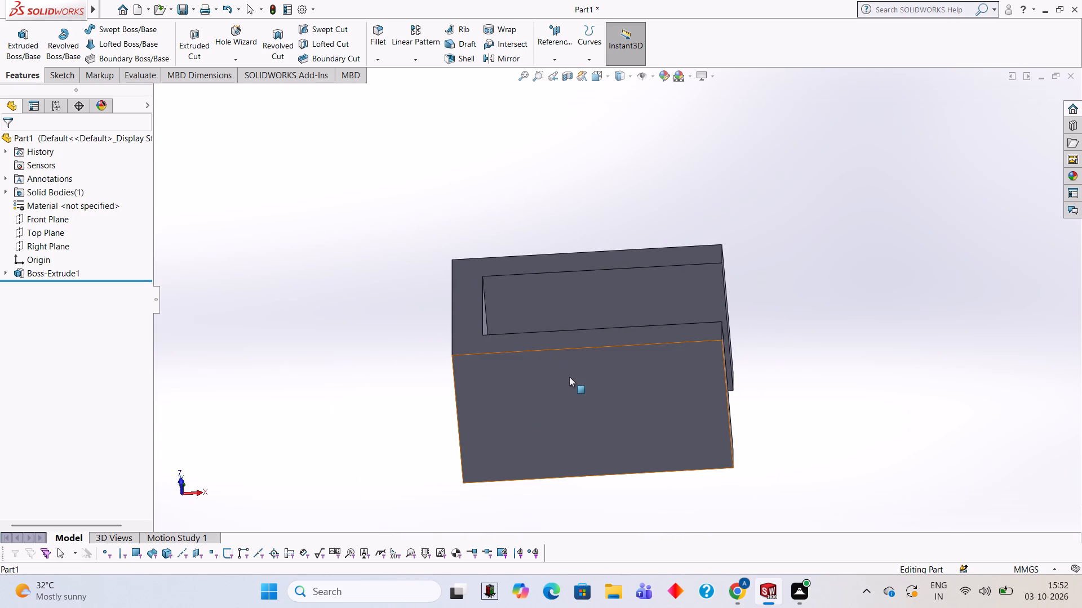
middle_drag(592, 360, 592, 430)
middle_drag(620, 296, 643, 536)
click(607, 342)
click(651, 309)
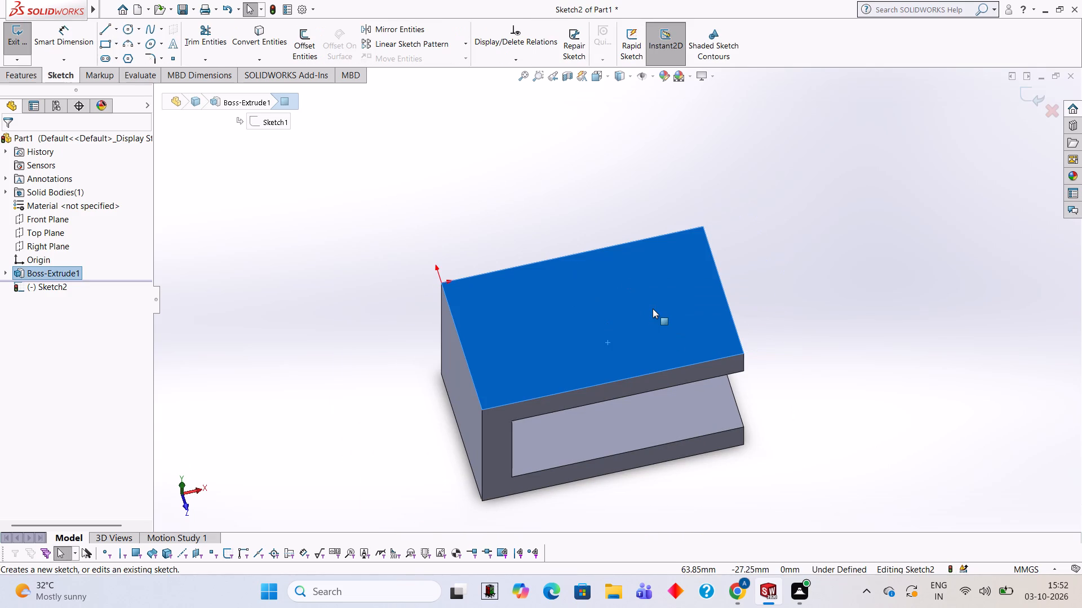
key(ctrl+8)
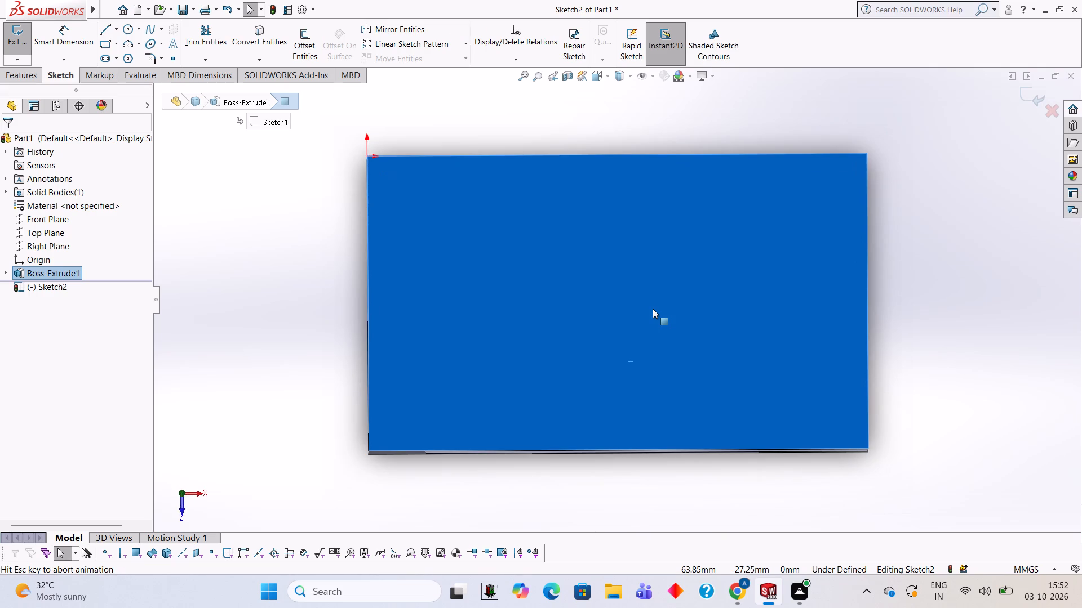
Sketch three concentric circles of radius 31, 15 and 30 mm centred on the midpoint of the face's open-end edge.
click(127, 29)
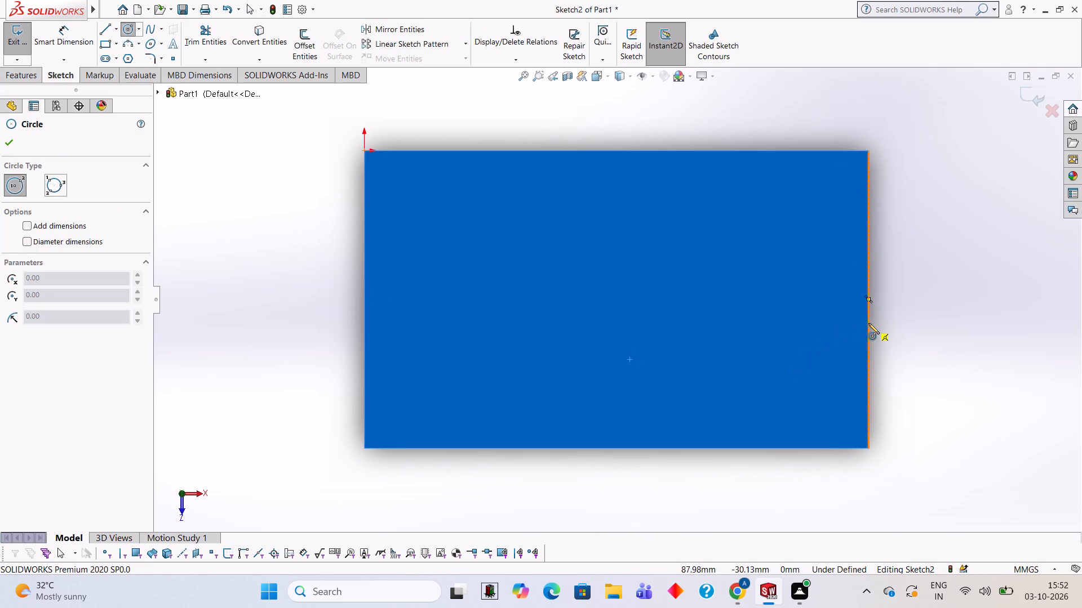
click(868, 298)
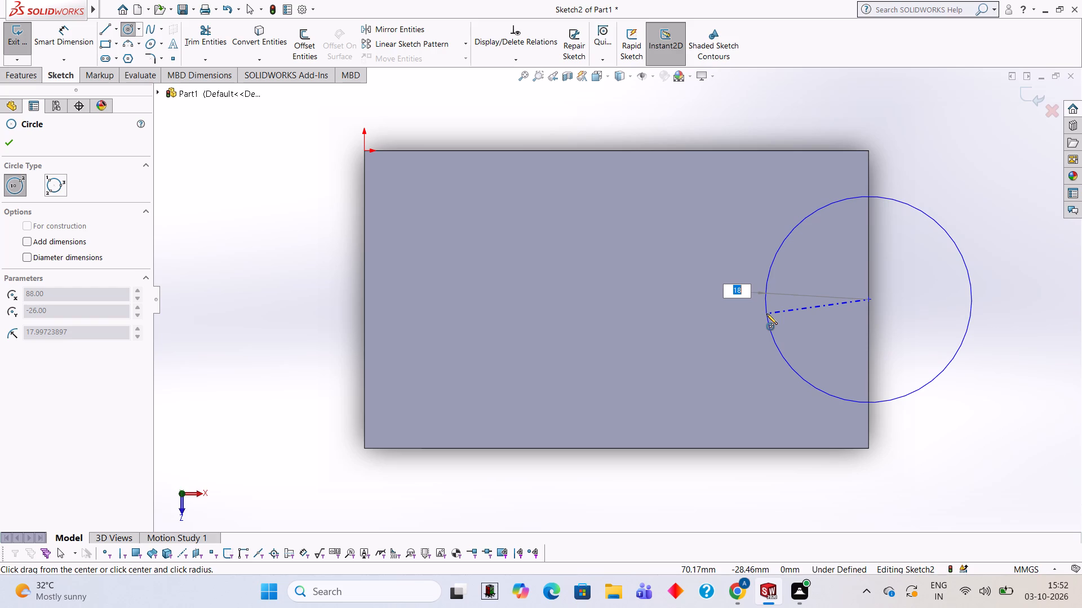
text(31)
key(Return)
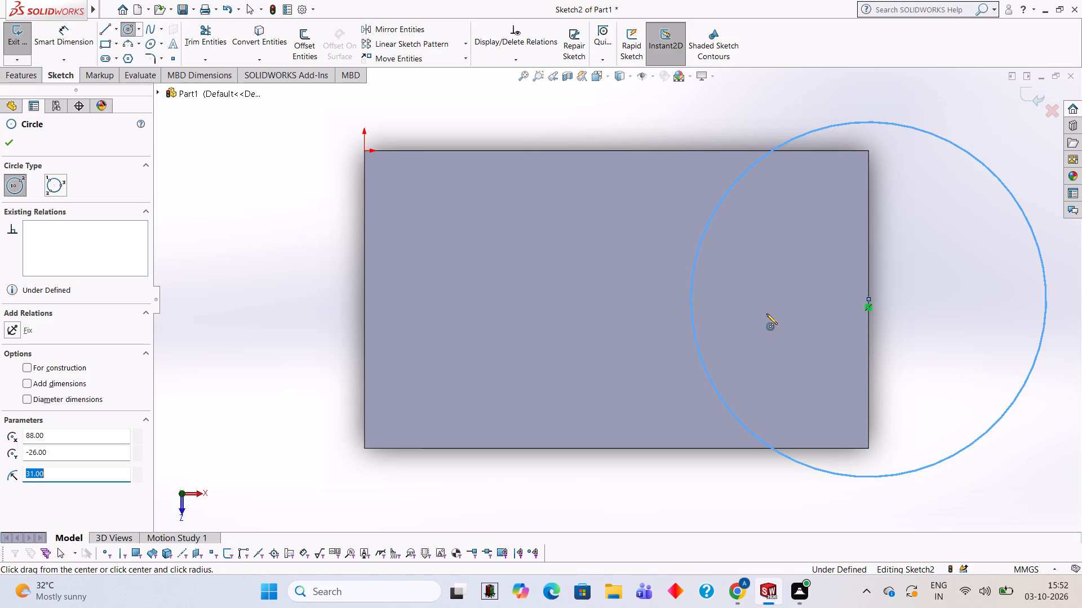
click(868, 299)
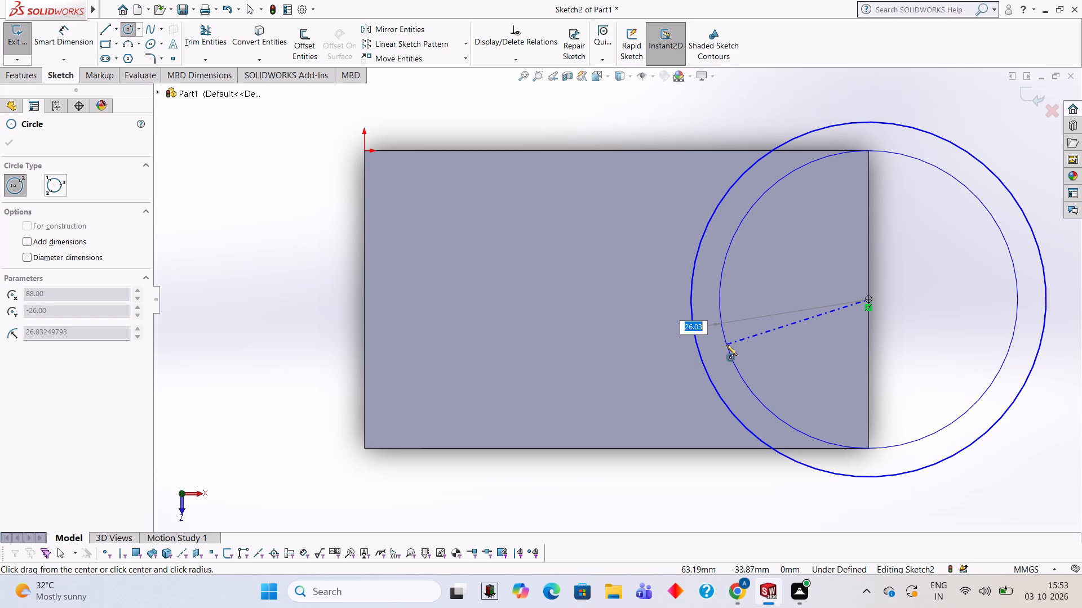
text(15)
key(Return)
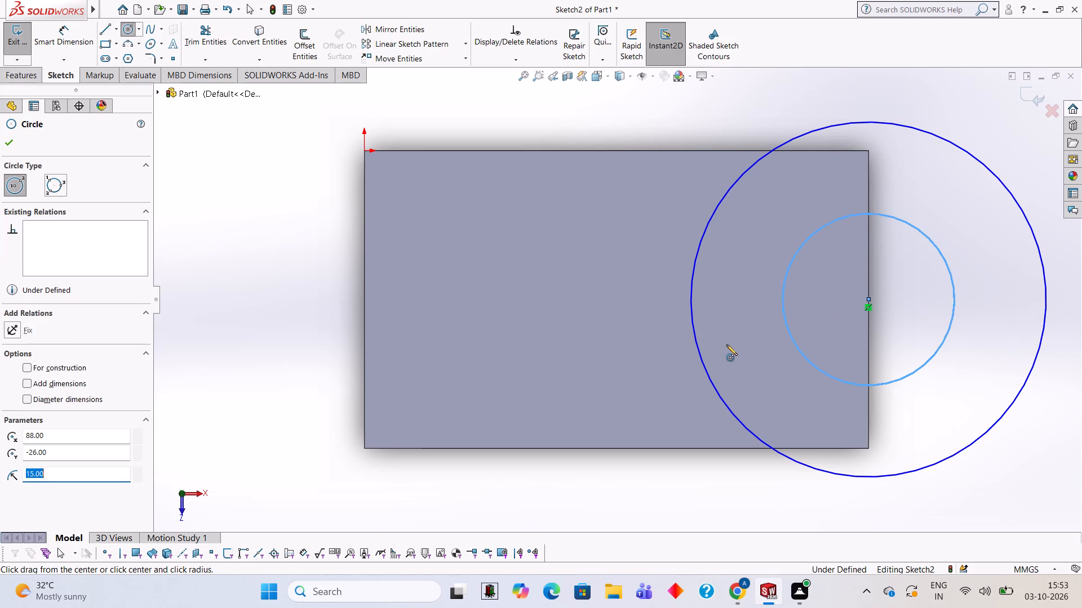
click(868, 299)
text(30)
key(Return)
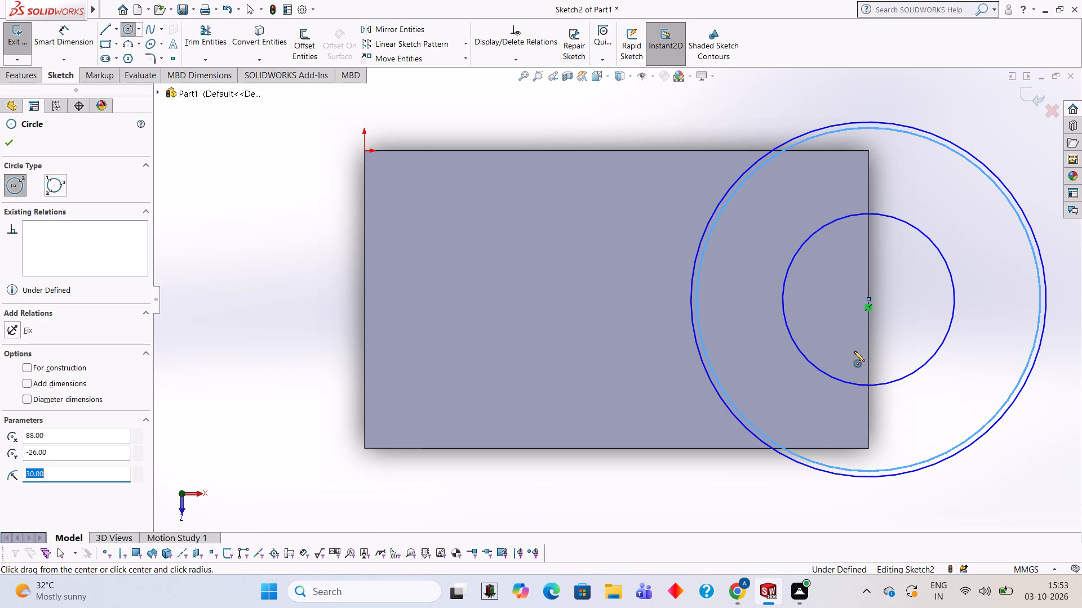
Sketch a circle of radius 26 mm, half the 52 mm width, centred on the midpoint of the open-end edge.
click(869, 299)
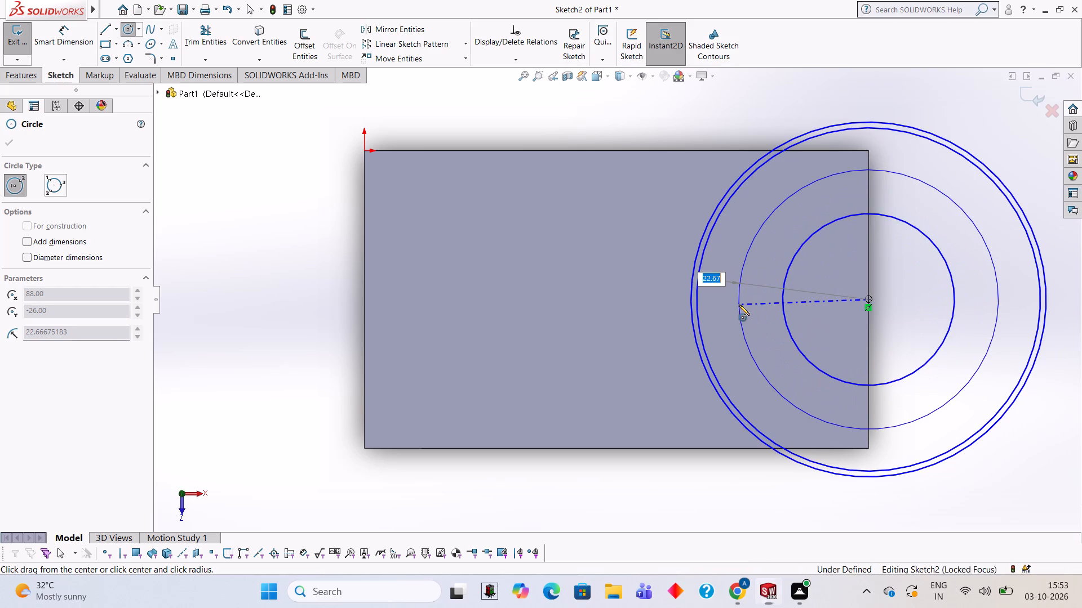
text(52/2)
key(Return)
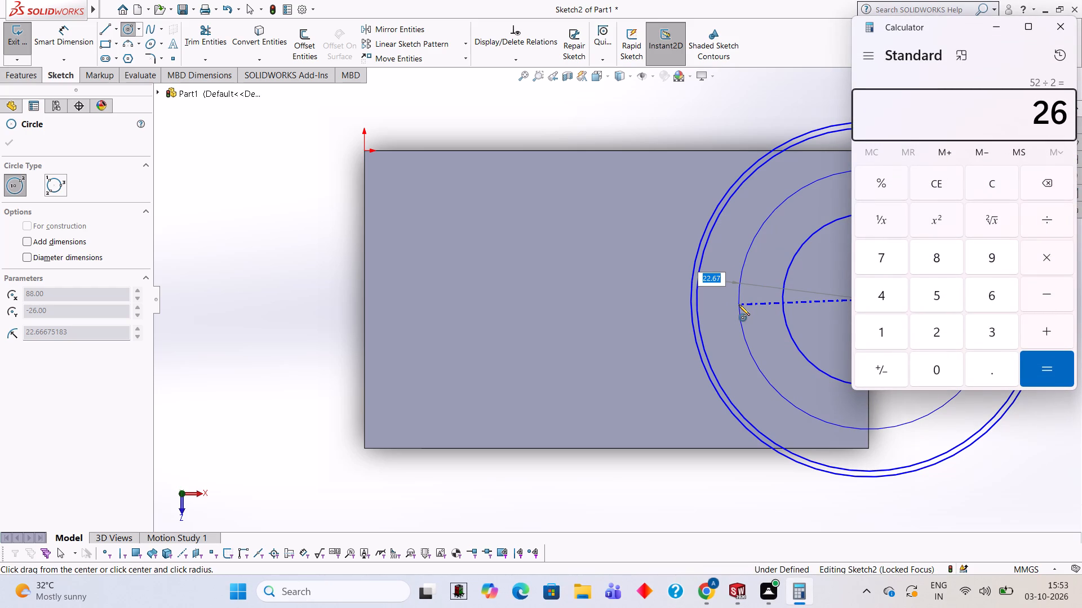
click(1060, 32)
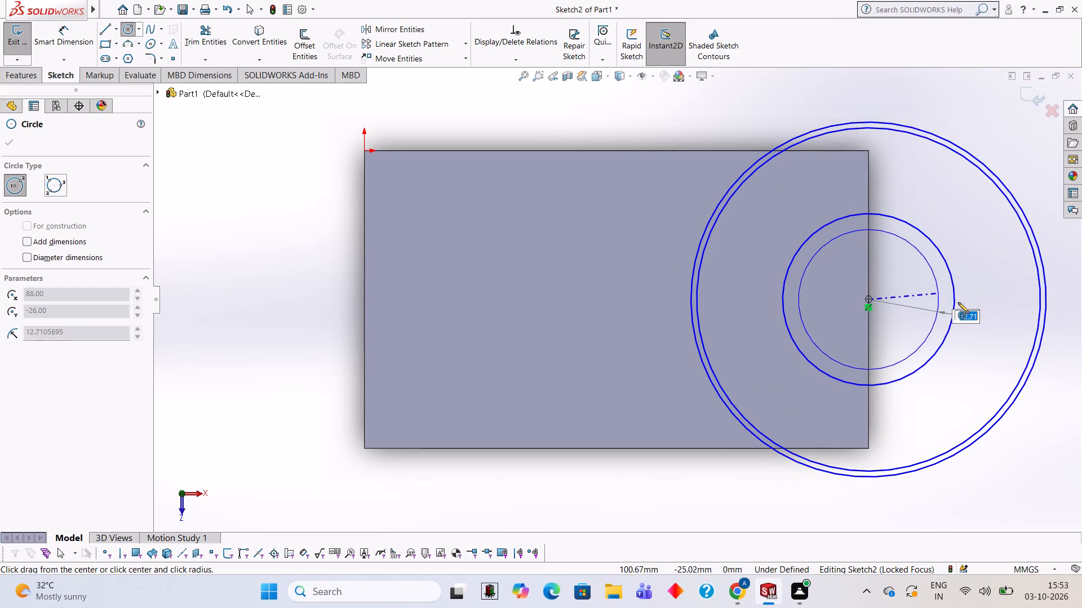
text(26)
key(Return)
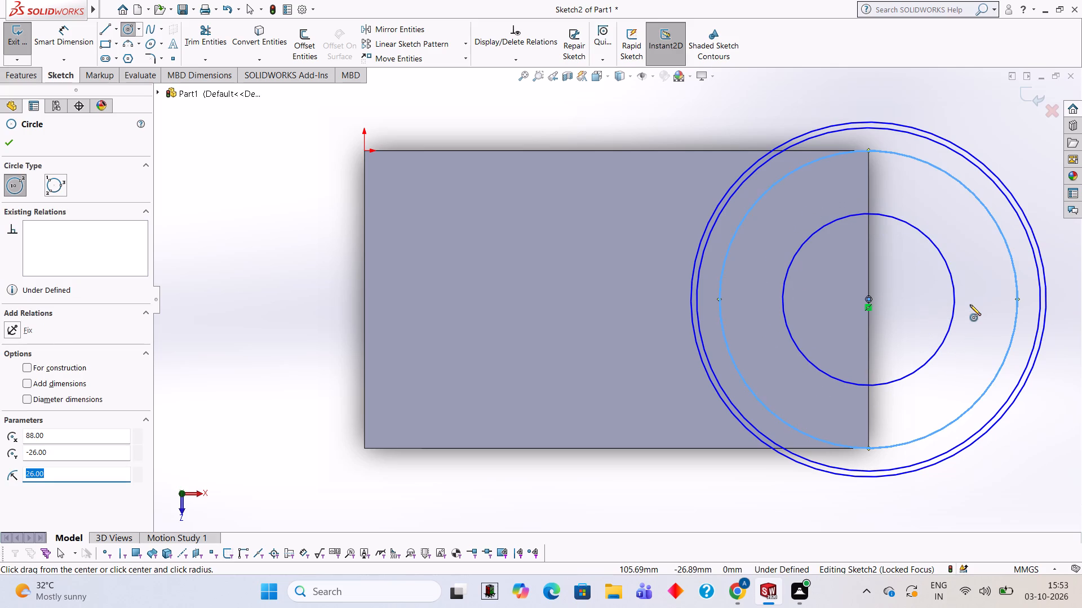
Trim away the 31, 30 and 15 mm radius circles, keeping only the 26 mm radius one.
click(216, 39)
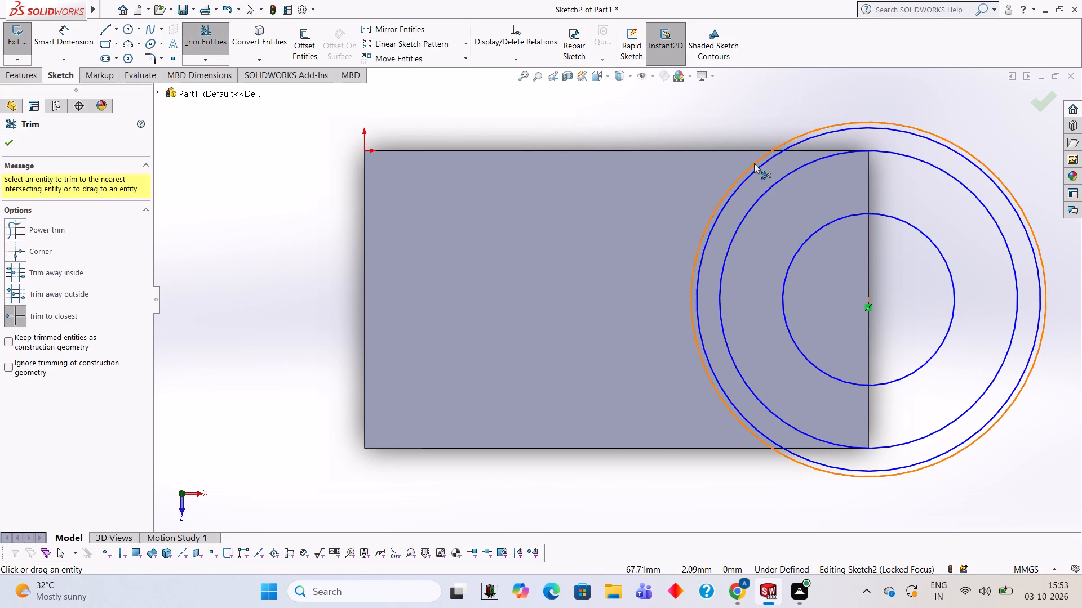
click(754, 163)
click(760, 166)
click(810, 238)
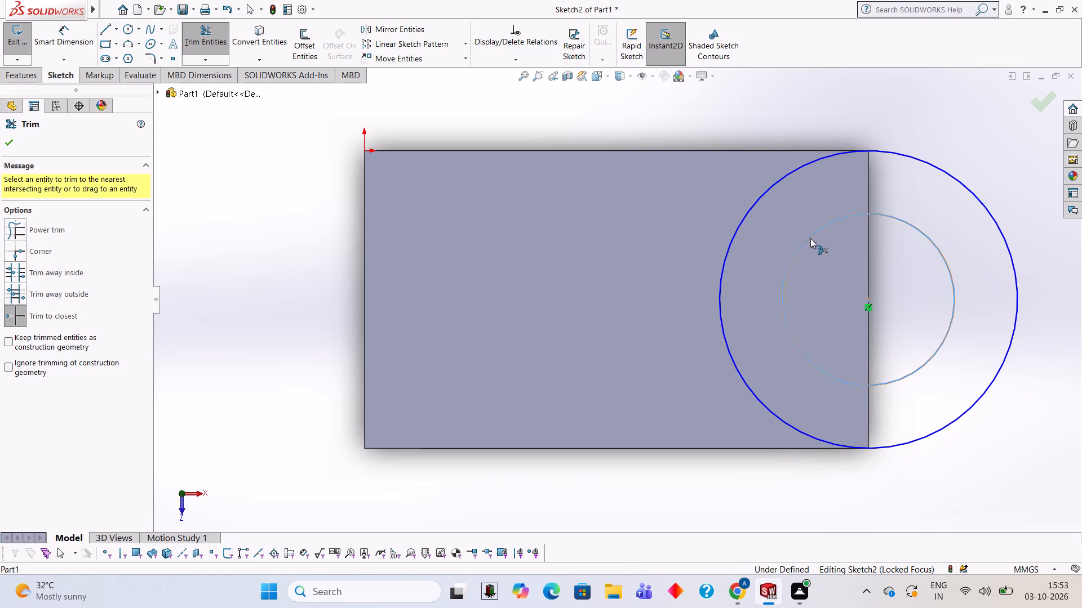
Draw a 52 mm line across the circle along the open-end edge and trim away the half circle lying on the arm.
click(107, 31)
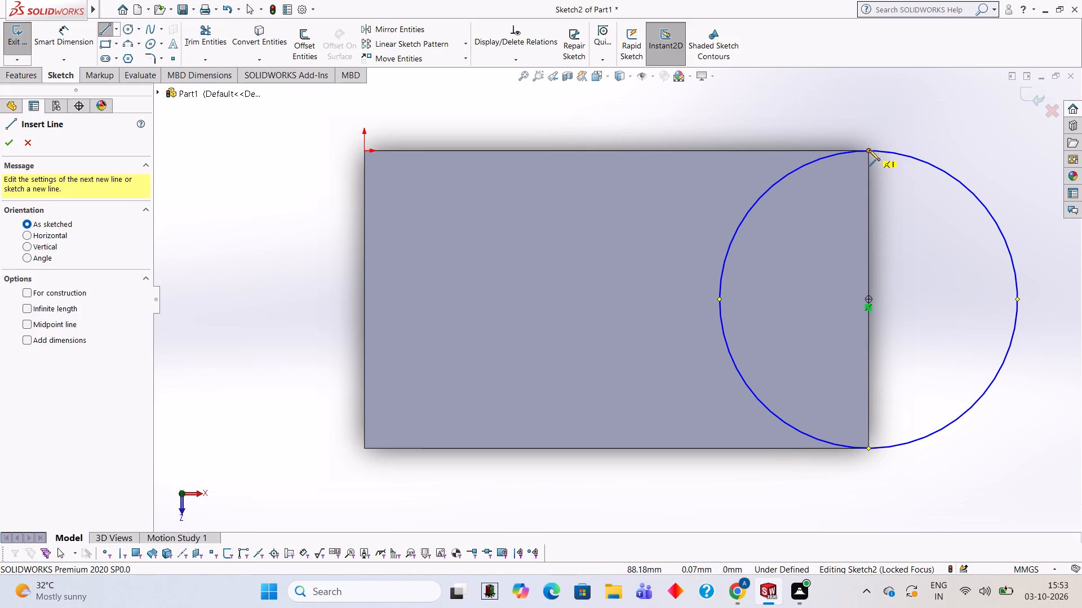
click(868, 150)
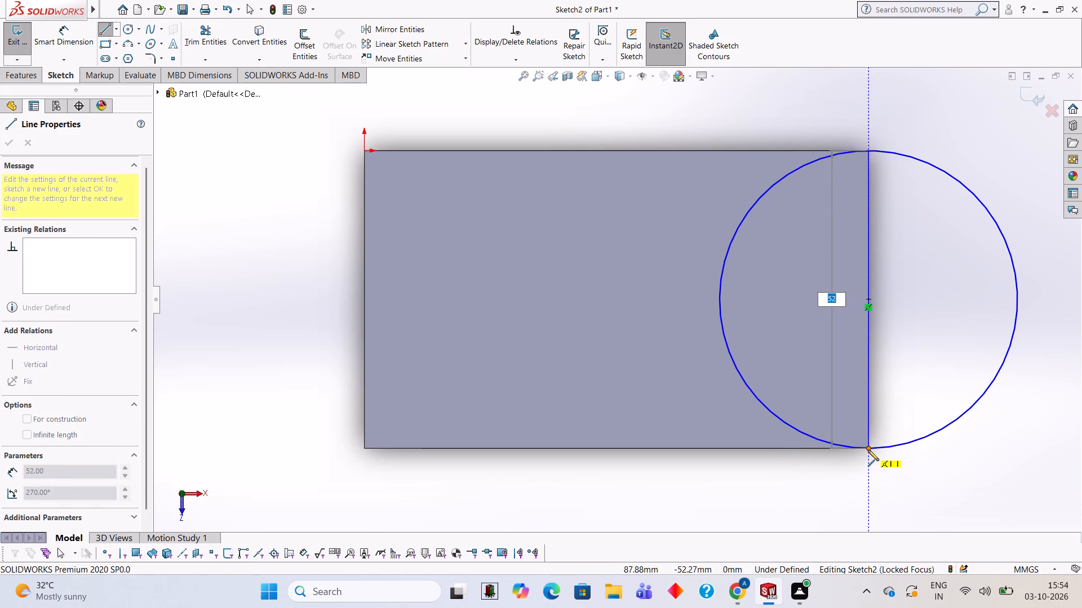
click(868, 450)
click(218, 41)
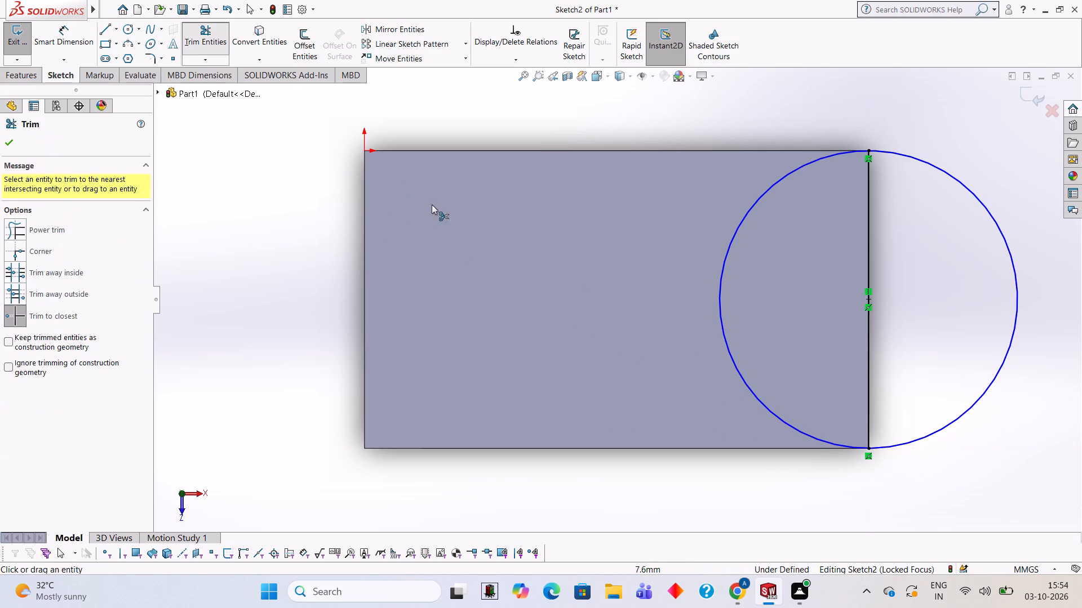
click(723, 333)
Extrude the half-circle profile 10 mm blind, reversed downward into the upper arm's thickness, merged with the bracket.
middle_drag(817, 258, 815, 375)
scroll(817, 258, down, 1)
scroll(802, 347, up, 1)
middle_drag(802, 347, 796, 249)
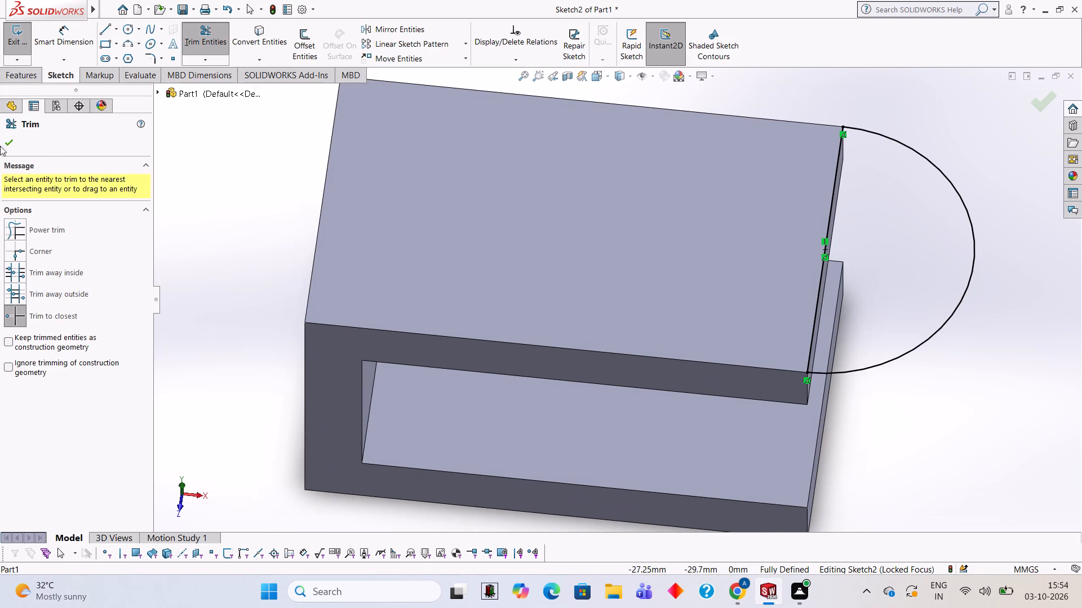
click(19, 78)
click(20, 57)
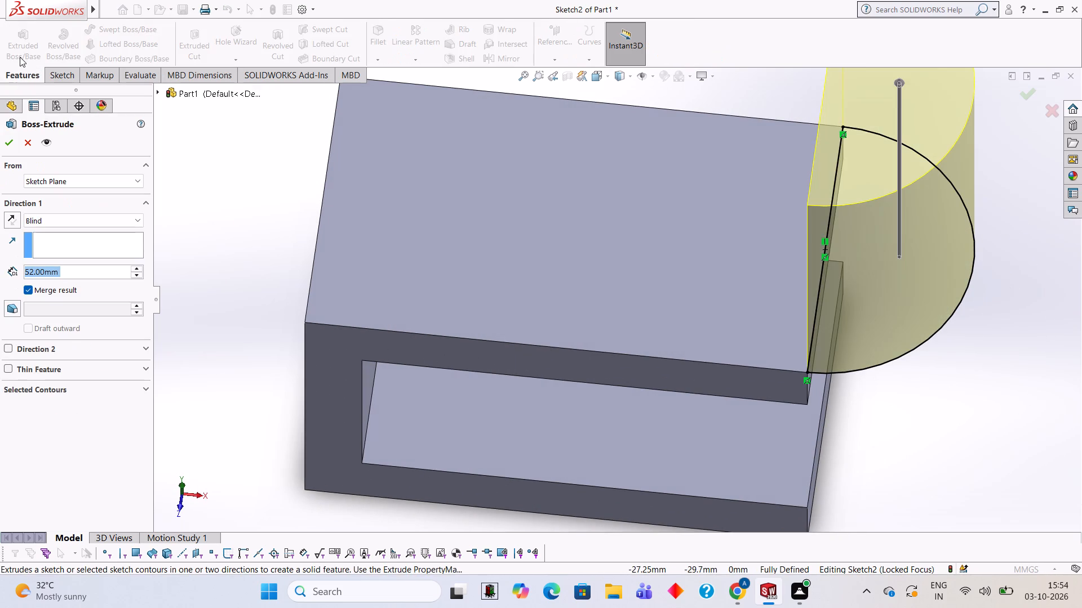
click(15, 221)
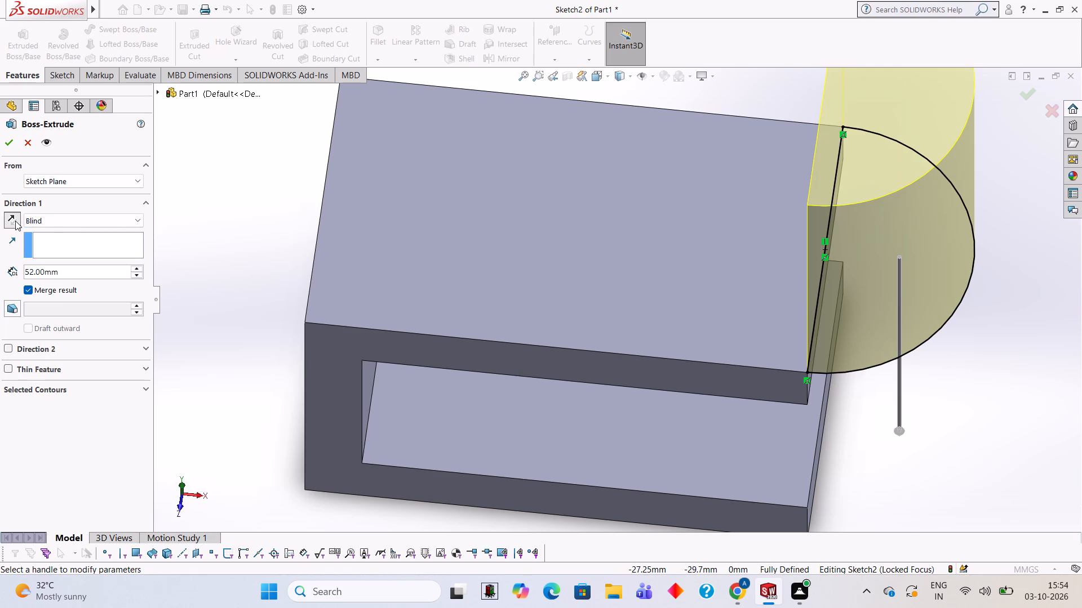
click(93, 274)
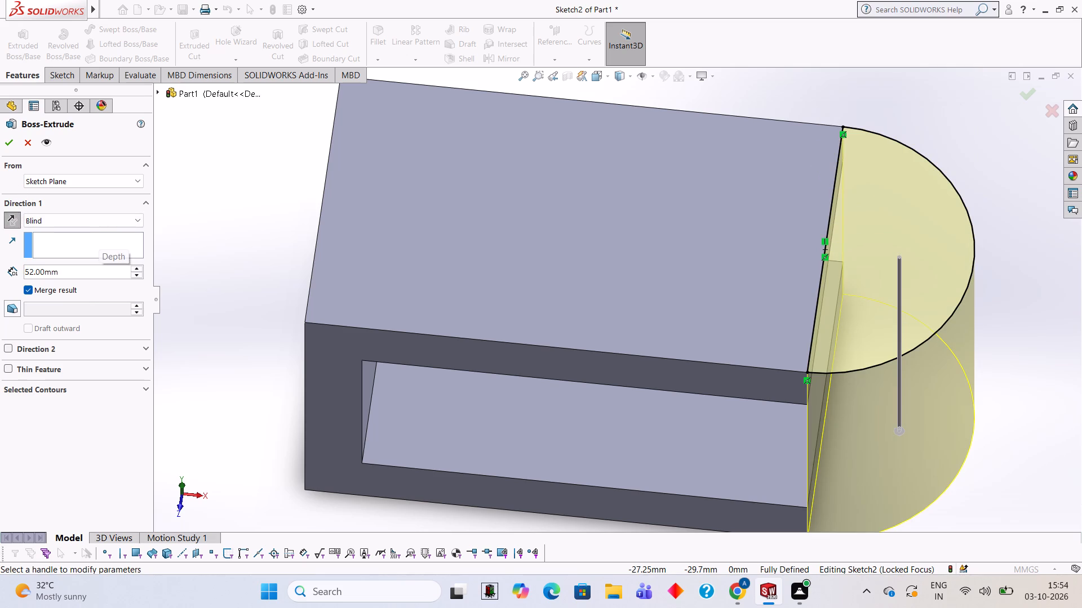
key(BackSpace)
key(BackSpace)
key(BackSpace)
key(BackSpace)
key(BackSpace)
key(BackSpace)
key(BackSpace)
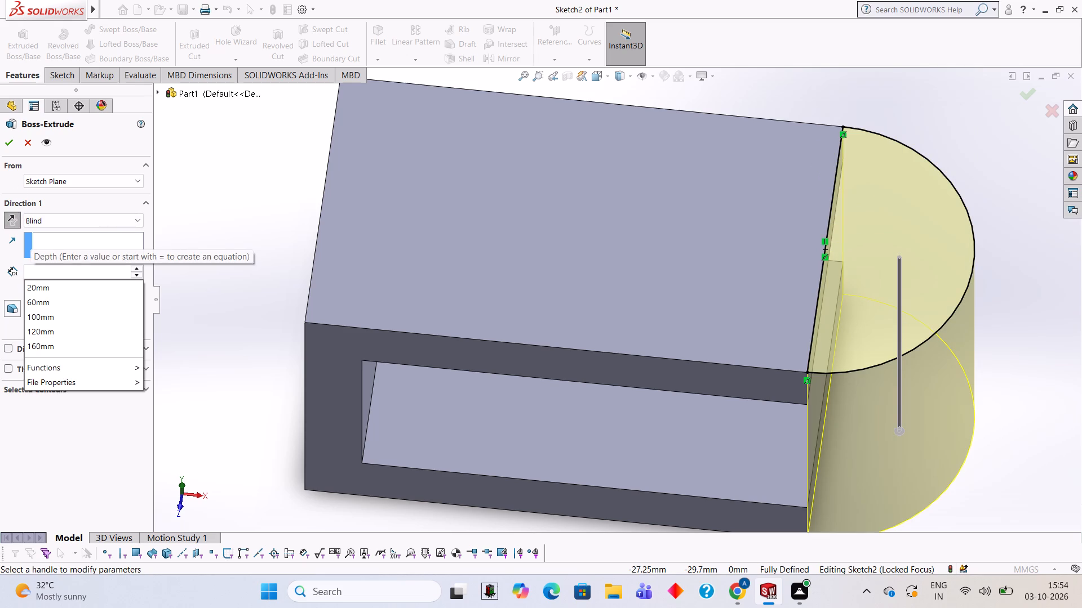
text(10)
key(Return)
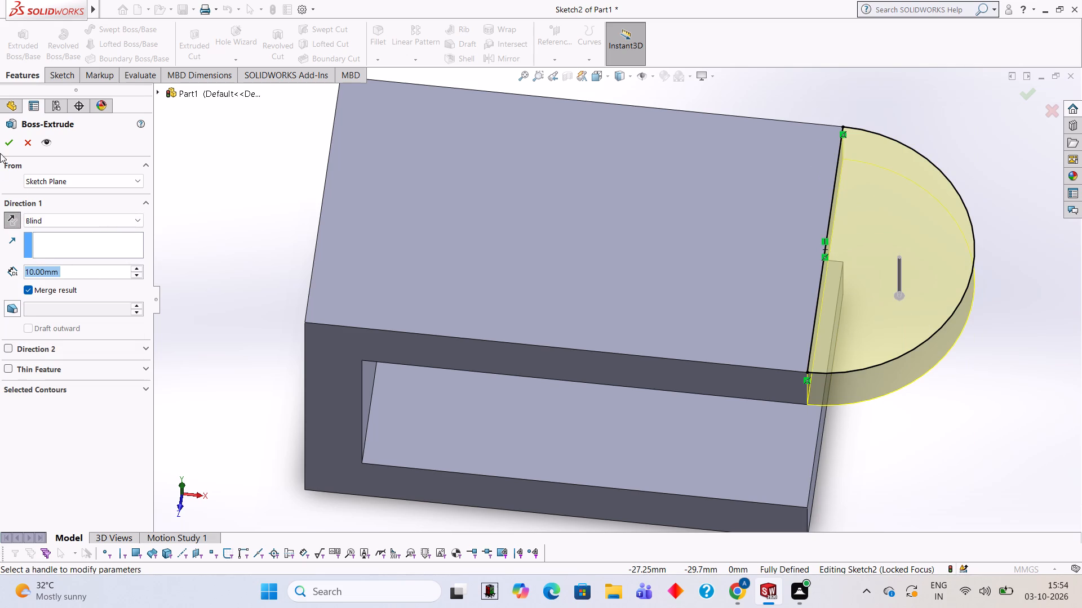
click(6, 150)
click(275, 236)
Start a sketch on the outer bottom face of the bracket's lower arm, viewed face-on.
scroll(595, 271, up, 1)
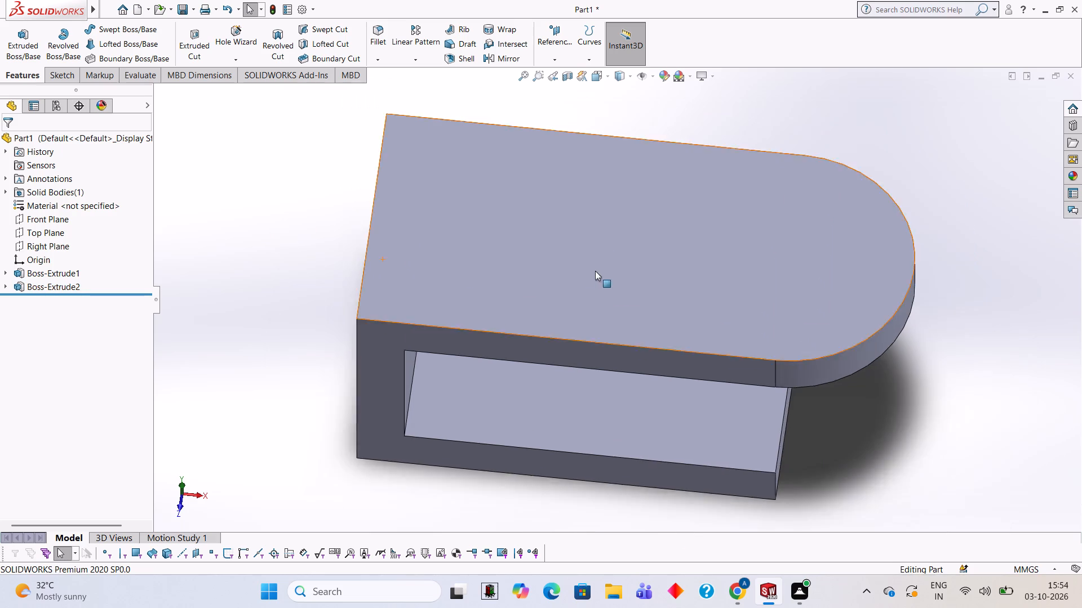
scroll(595, 271, up, 2)
middle_drag(685, 381, 694, 179)
middle_drag(706, 373, 709, 214)
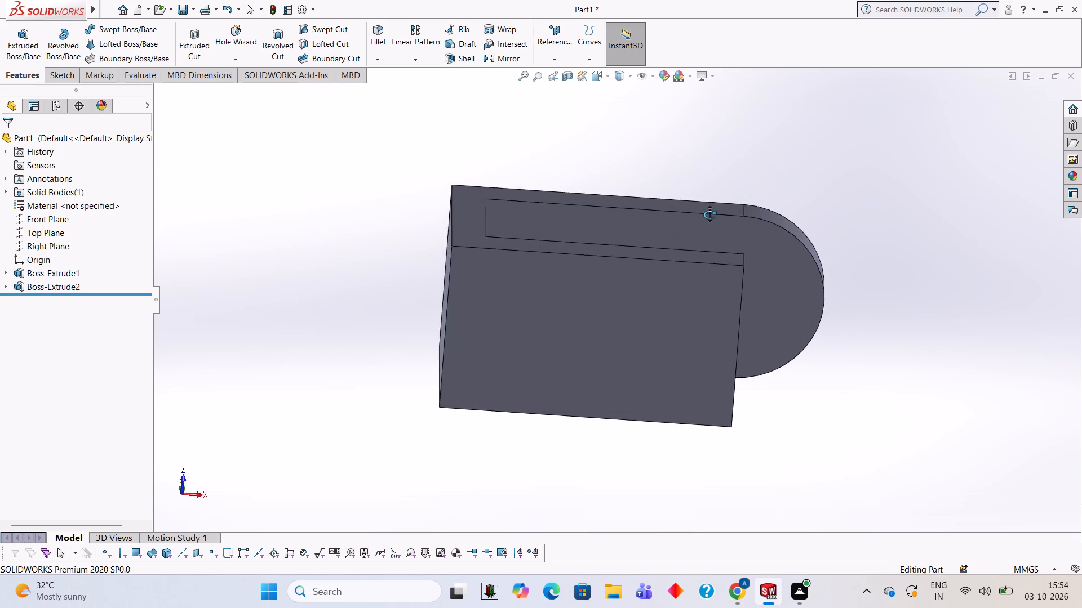
middle_drag(709, 214, 708, 196)
click(631, 344)
click(681, 311)
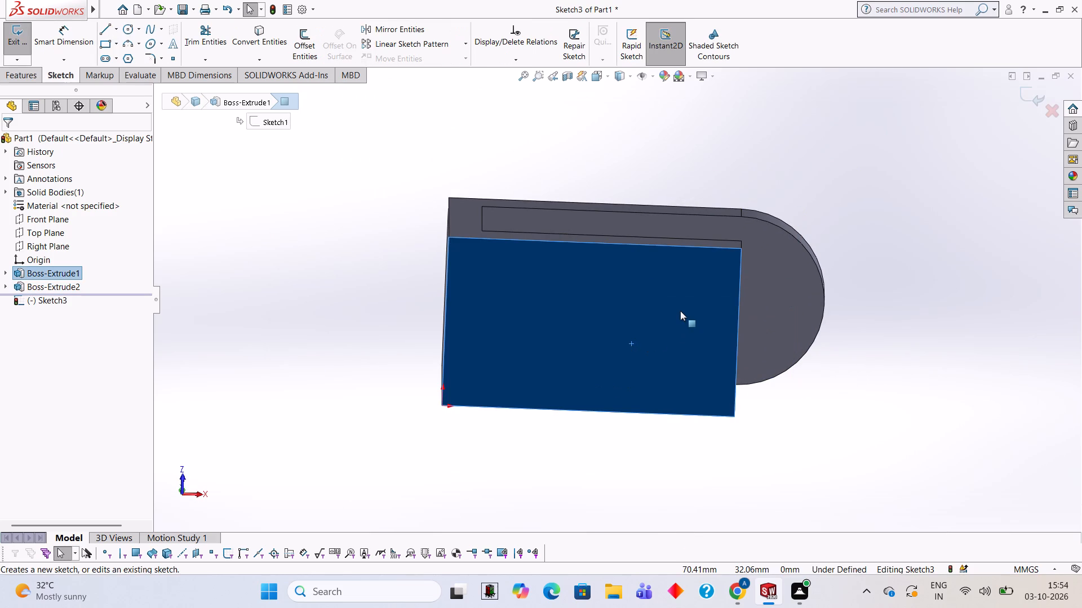
key(ctrl+8)
key(ctrl+8)
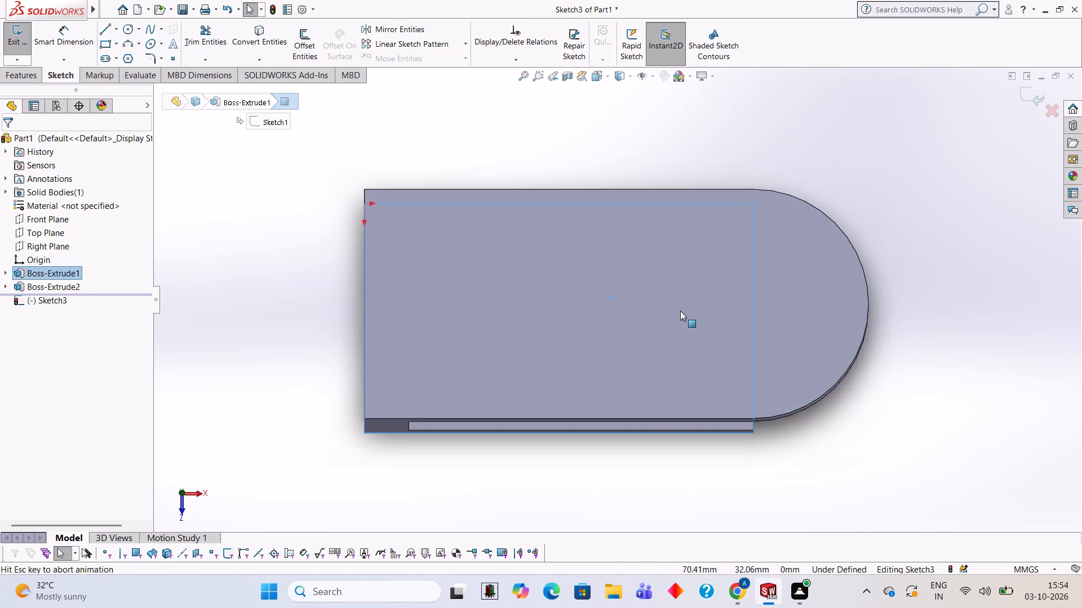
key(ctrl+8)
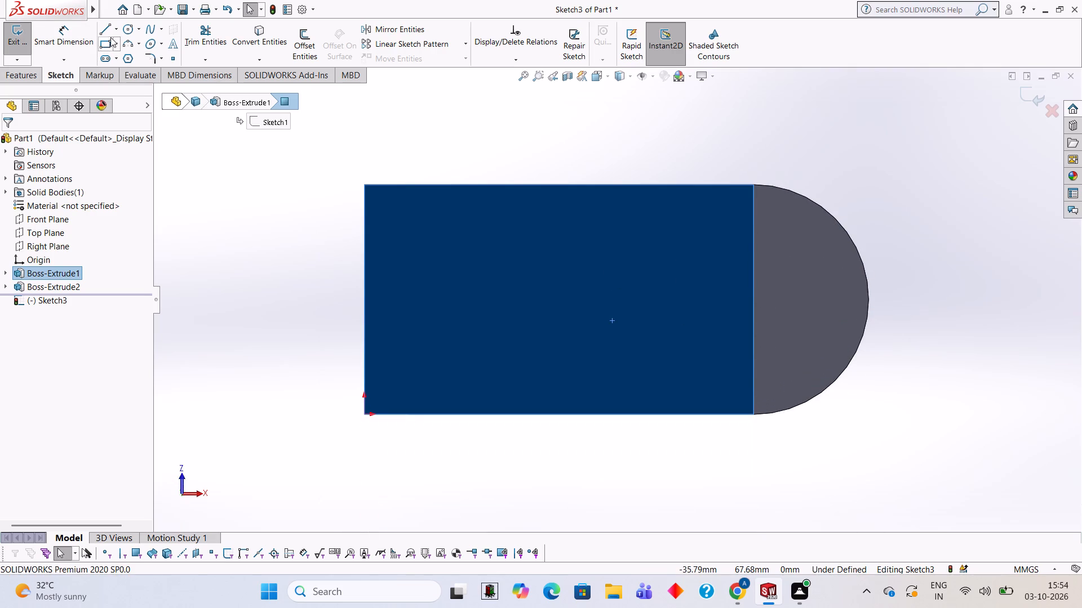
Sketch a circle of radius 26 mm centred on the midpoint of the lower arm's open-end edge.
click(128, 29)
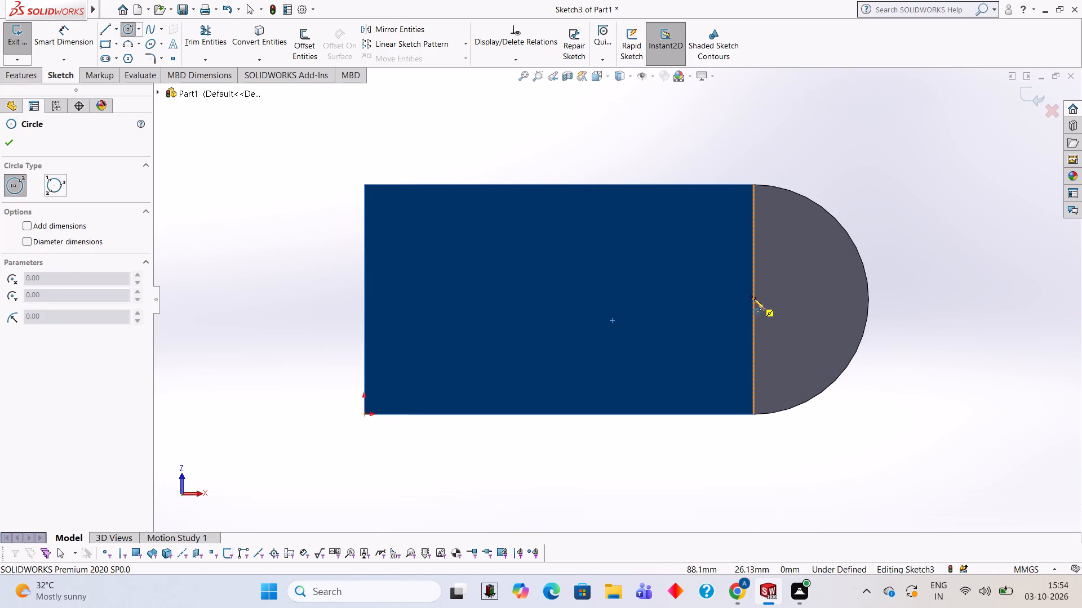
click(754, 299)
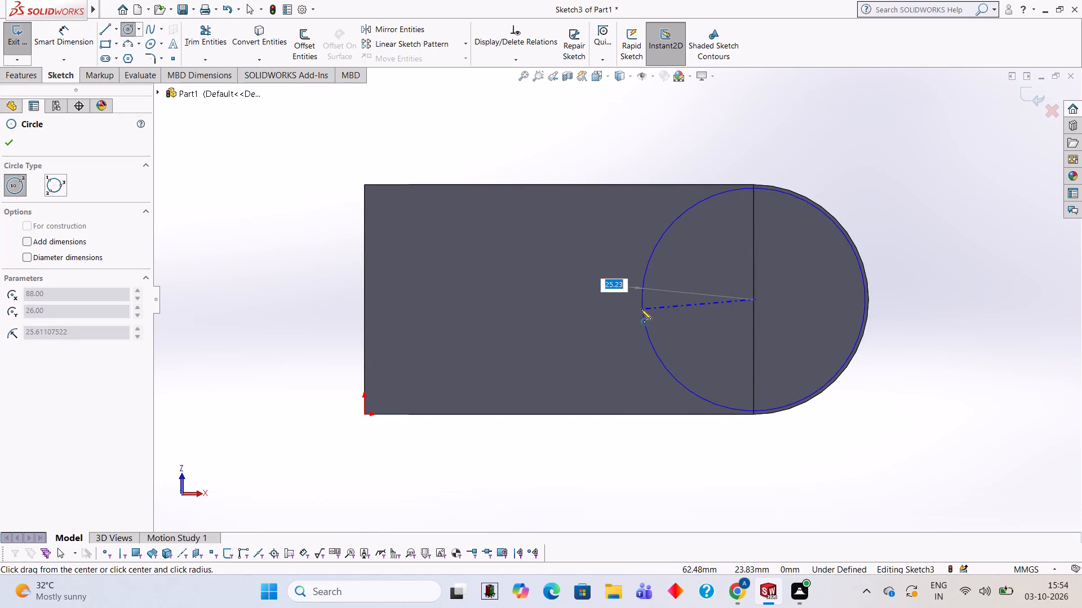
text(26)
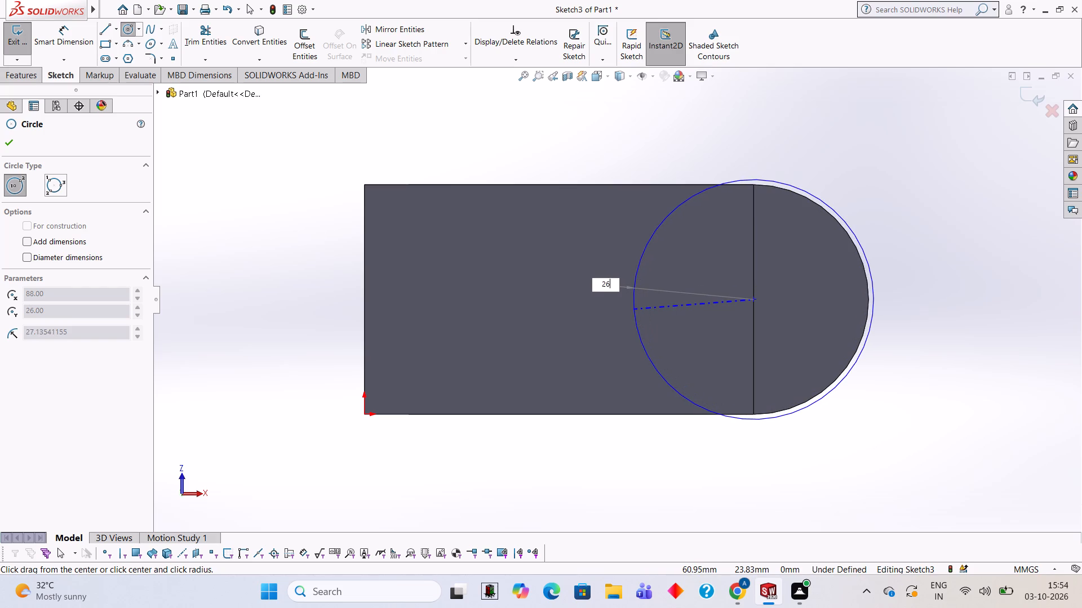
key(Return)
Draw a line across the circle along the lower arm's open-end edge and trim away the half circle on the arm.
click(108, 29)
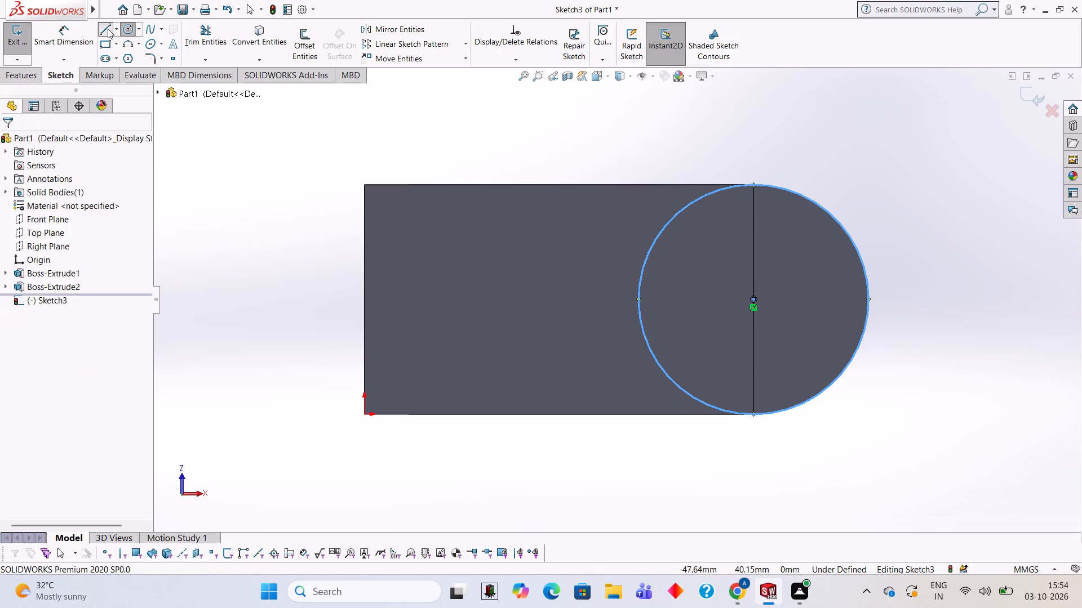
click(752, 185)
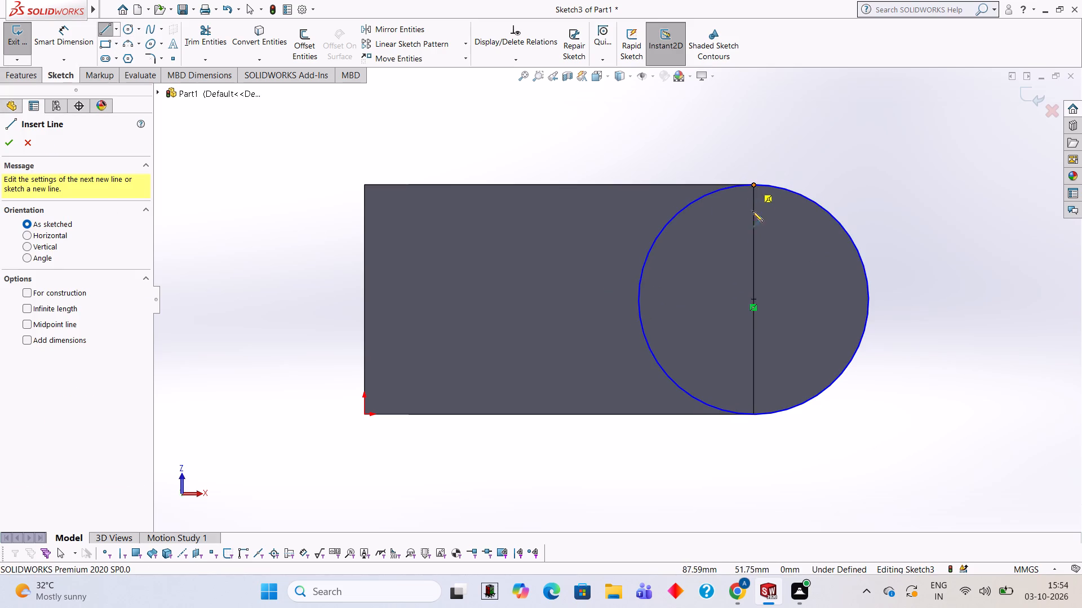
click(754, 413)
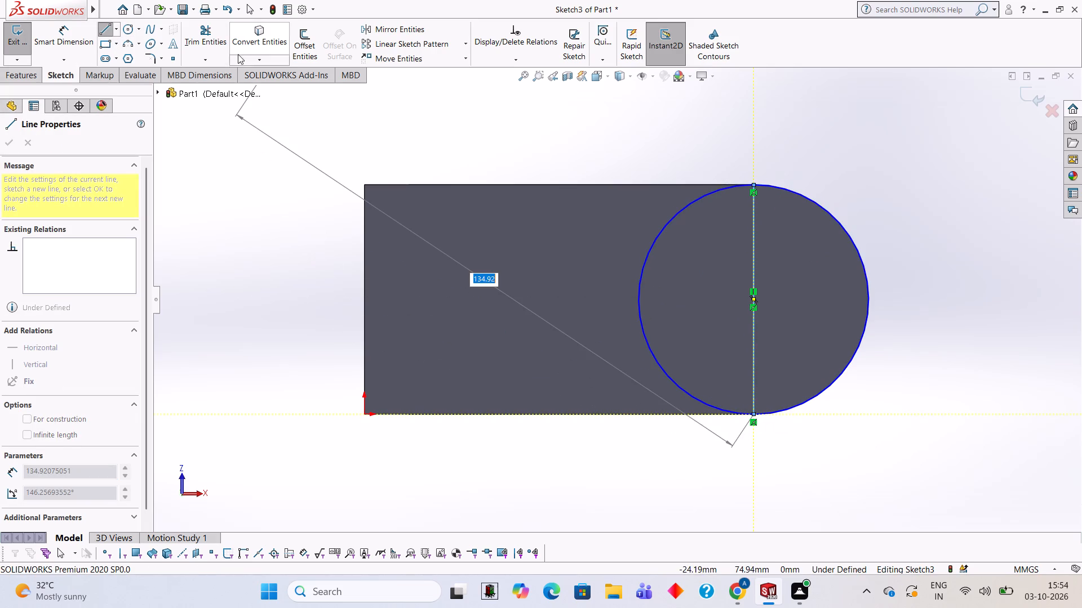
click(216, 44)
click(646, 264)
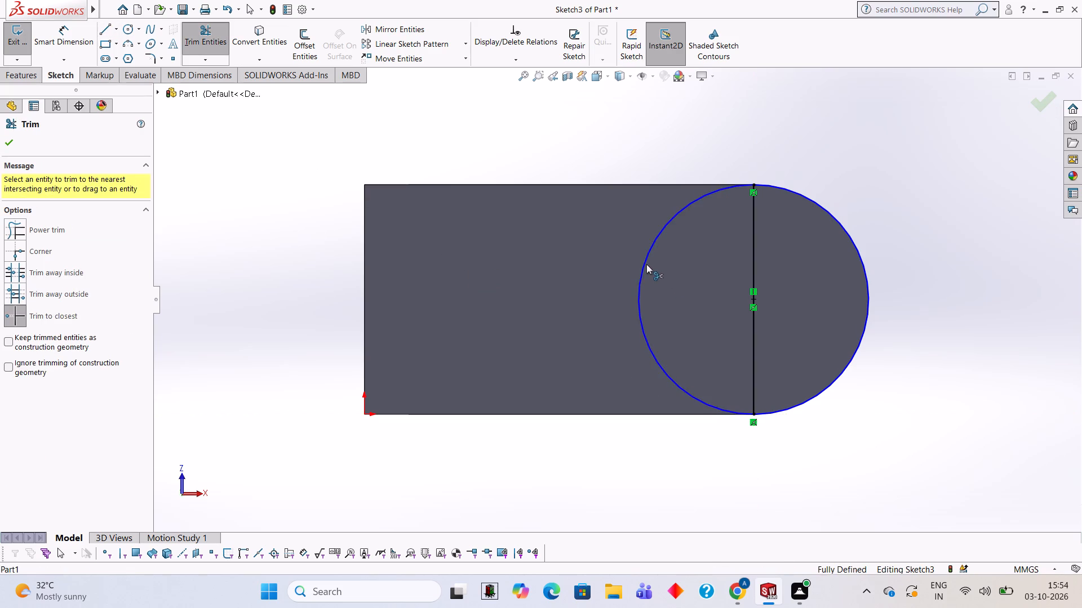
Extrude the lower half-circle profile 10 mm blind, reversed upward into the lower arm's thickness, merged with the bracket.
middle_drag(660, 147, 668, 318)
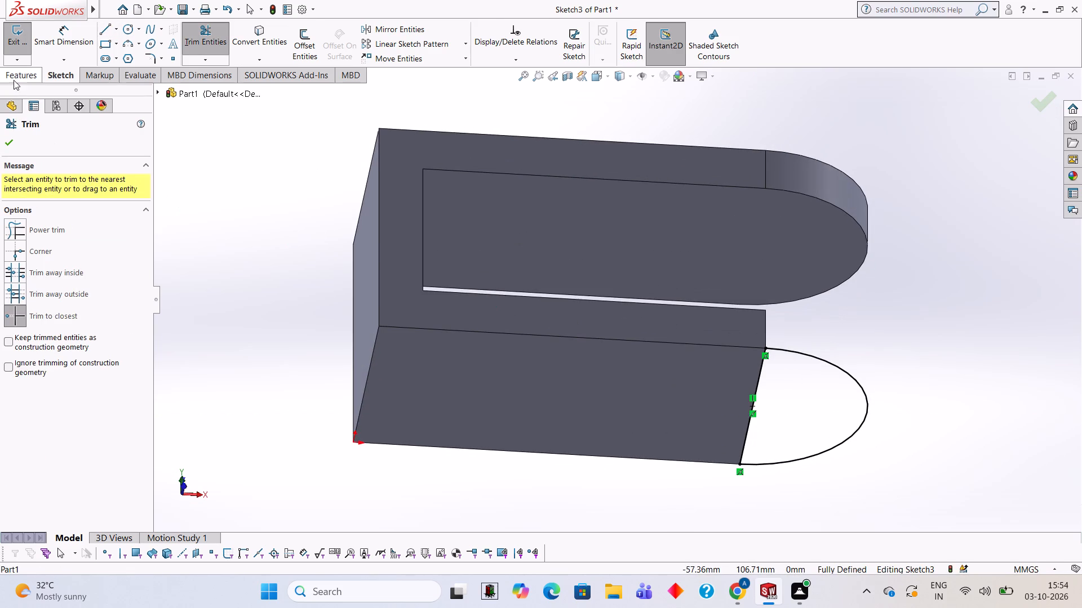
click(14, 79)
click(19, 44)
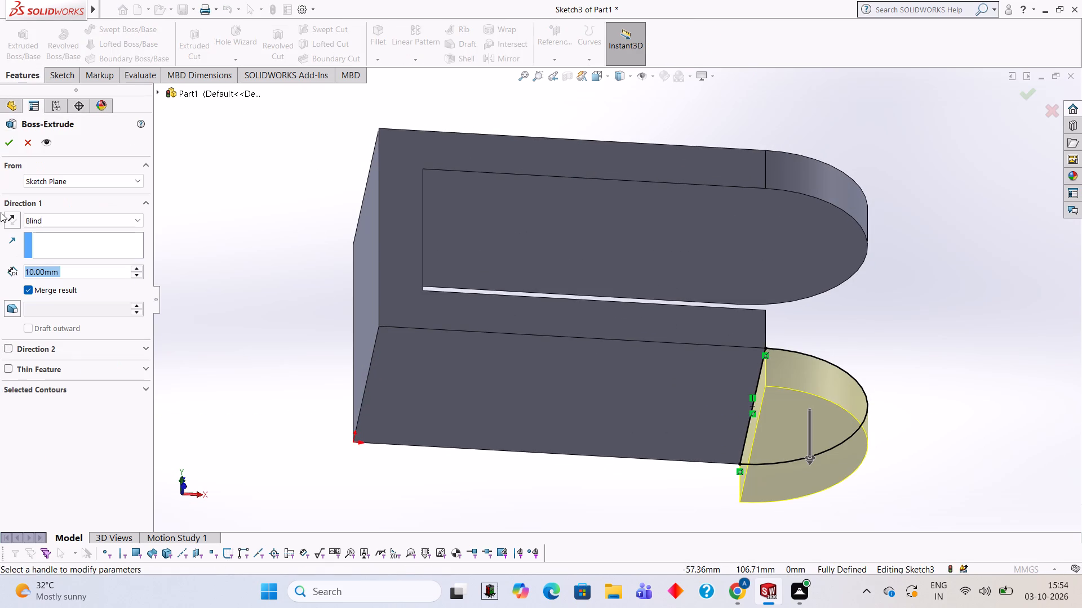
click(14, 218)
click(15, 145)
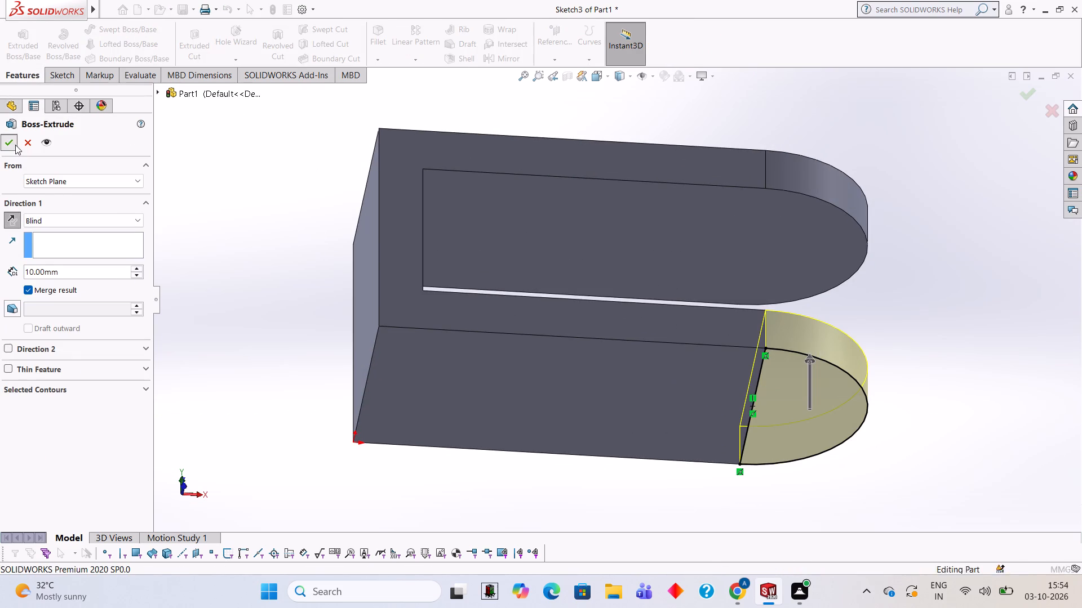
click(332, 225)
Start a sketch on the outer bottom face of the rounded lower arm, viewed face-on.
scroll(358, 230, up, 3)
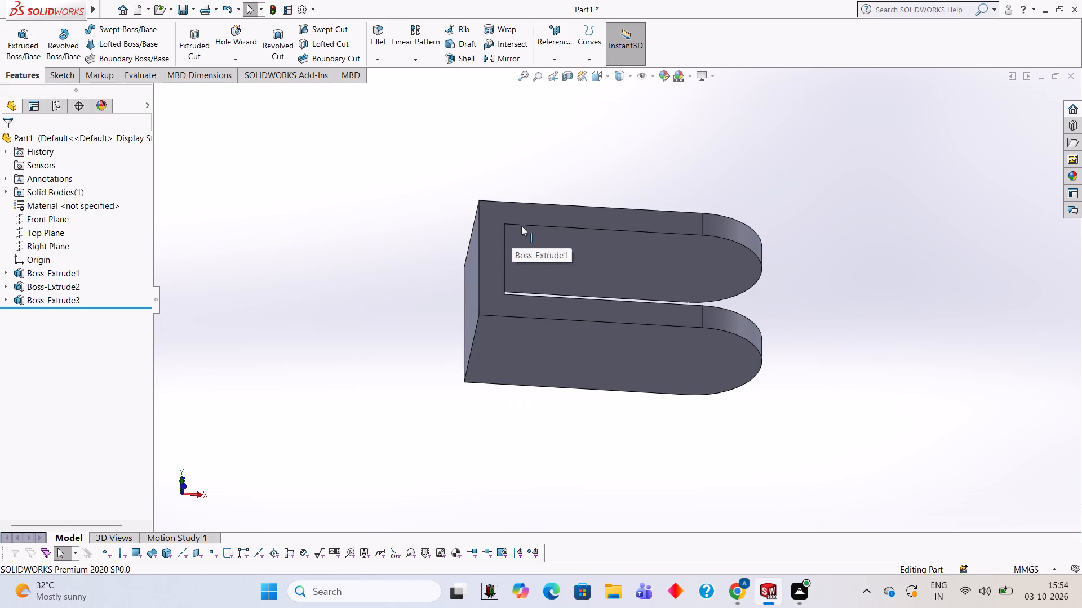
middle_drag(538, 239, 513, 368)
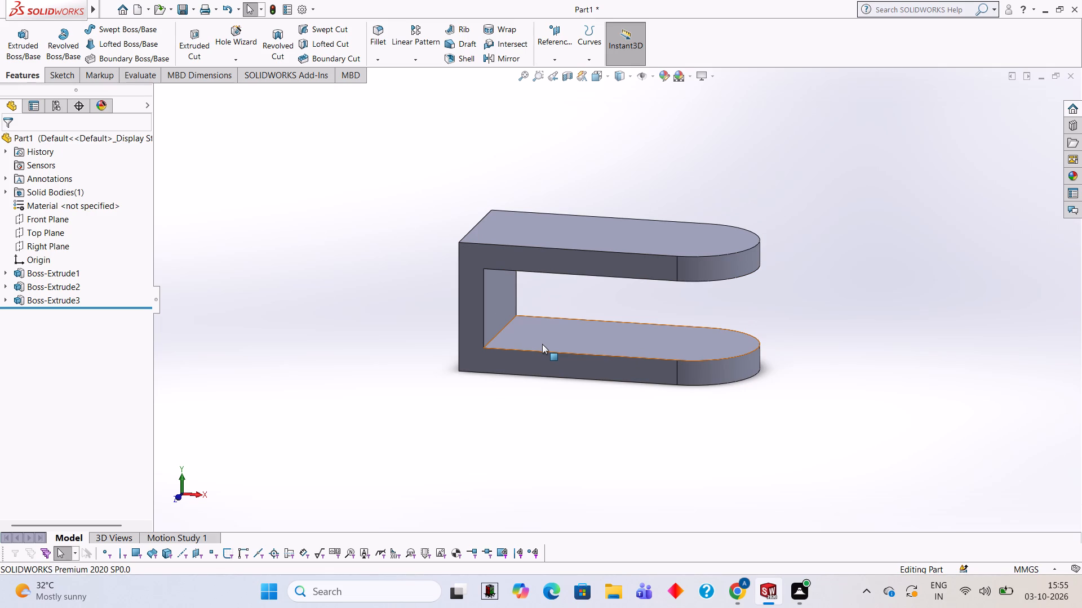
scroll(657, 432, down, 1)
middle_drag(657, 432, 677, 306)
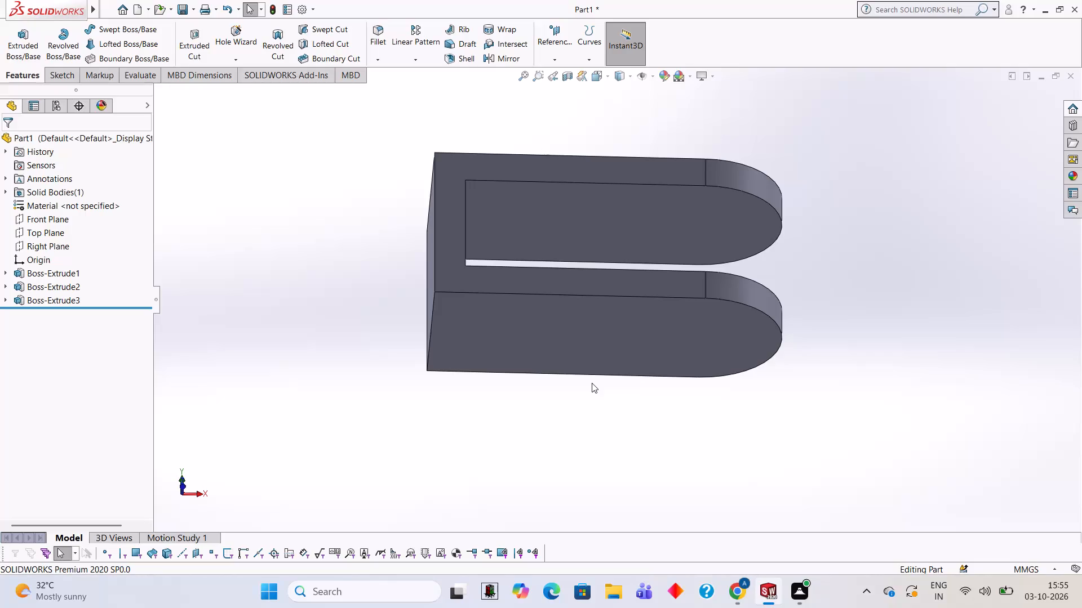
scroll(632, 364, up, 1)
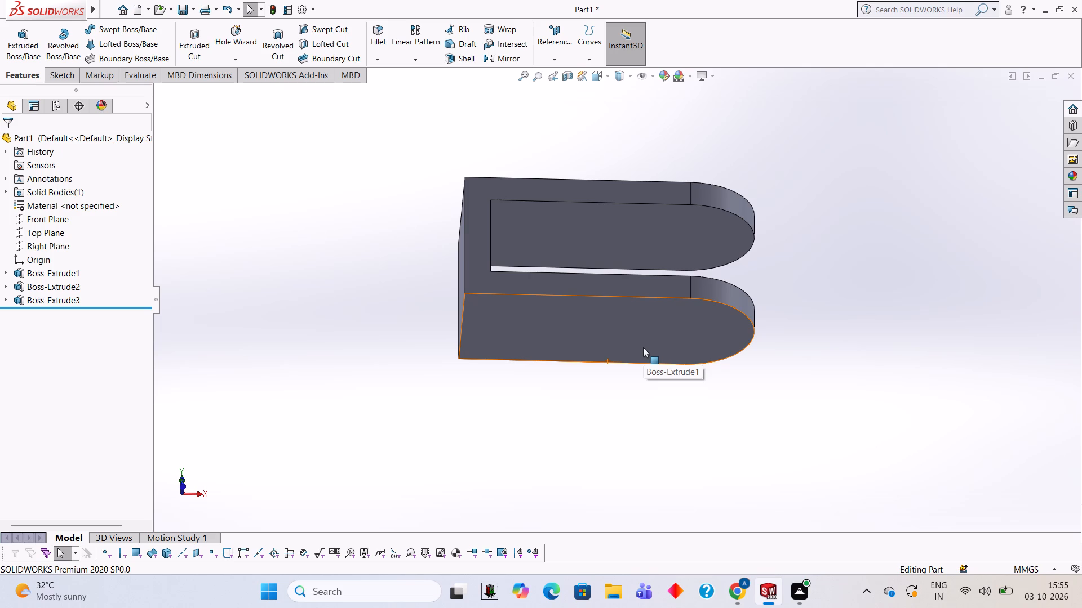
middle_drag(788, 325, 822, 179)
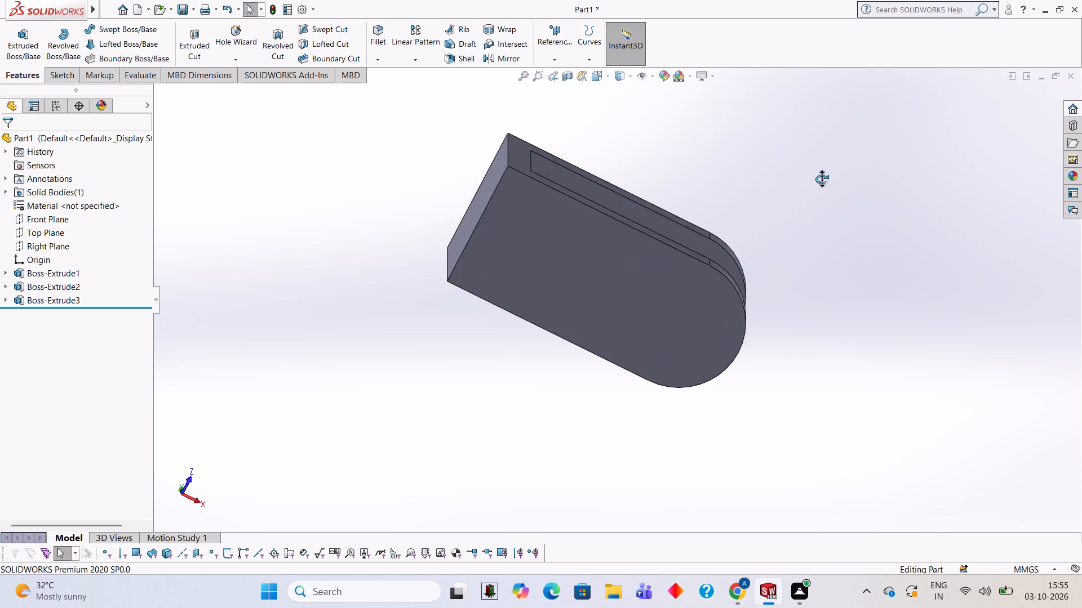
middle_drag(822, 179, 822, 179)
click(597, 281)
click(648, 249)
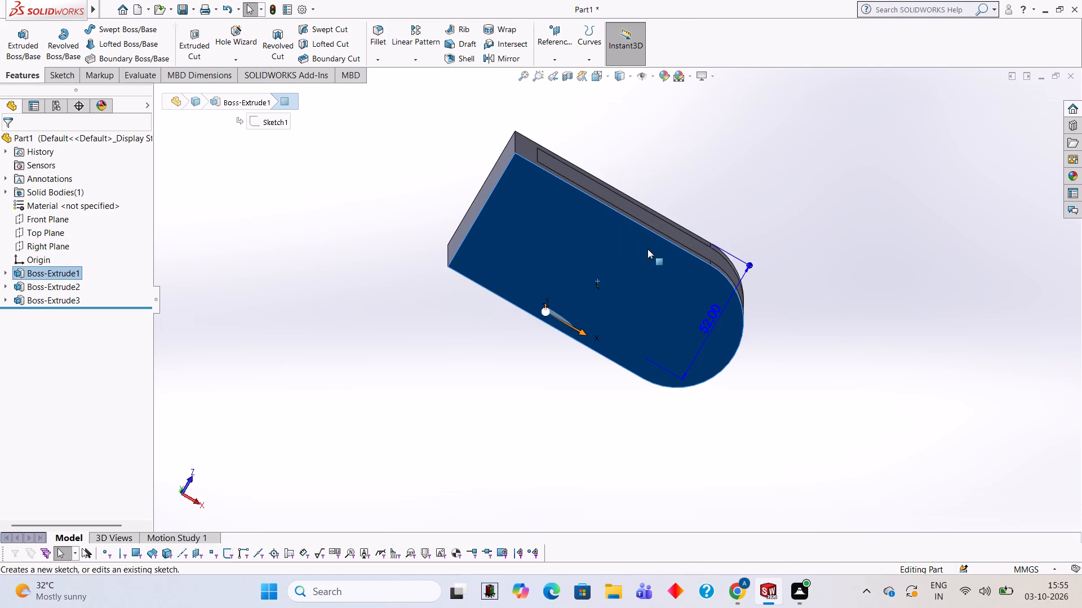
key(ctrl+8)
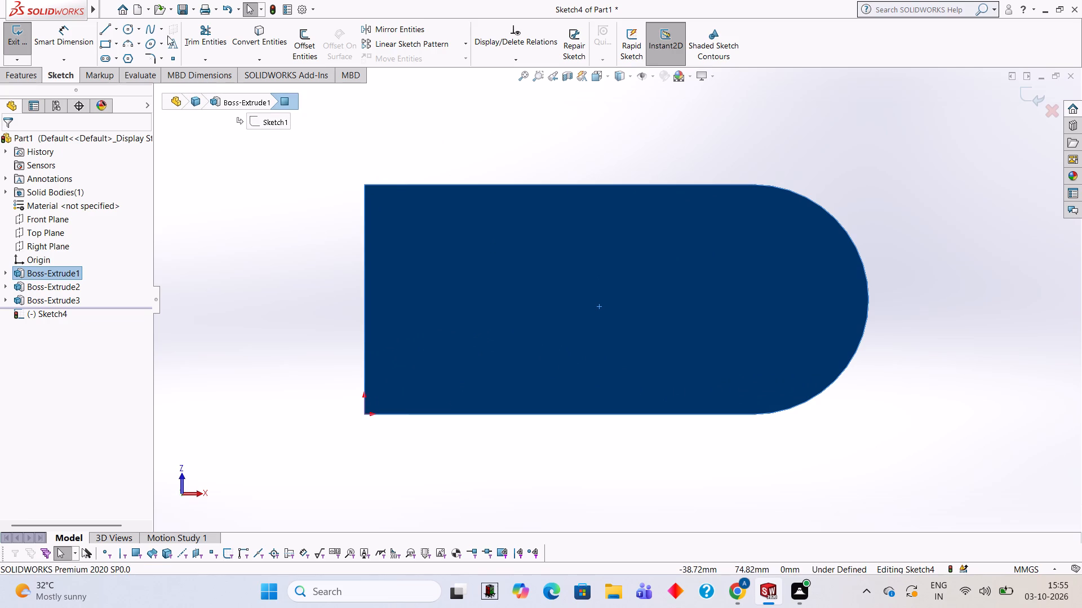
Sketch two circles of radius 5 mm along the middle of the arm face, centred about 36.5 mm and 67.7 mm from the closed end.
click(125, 28)
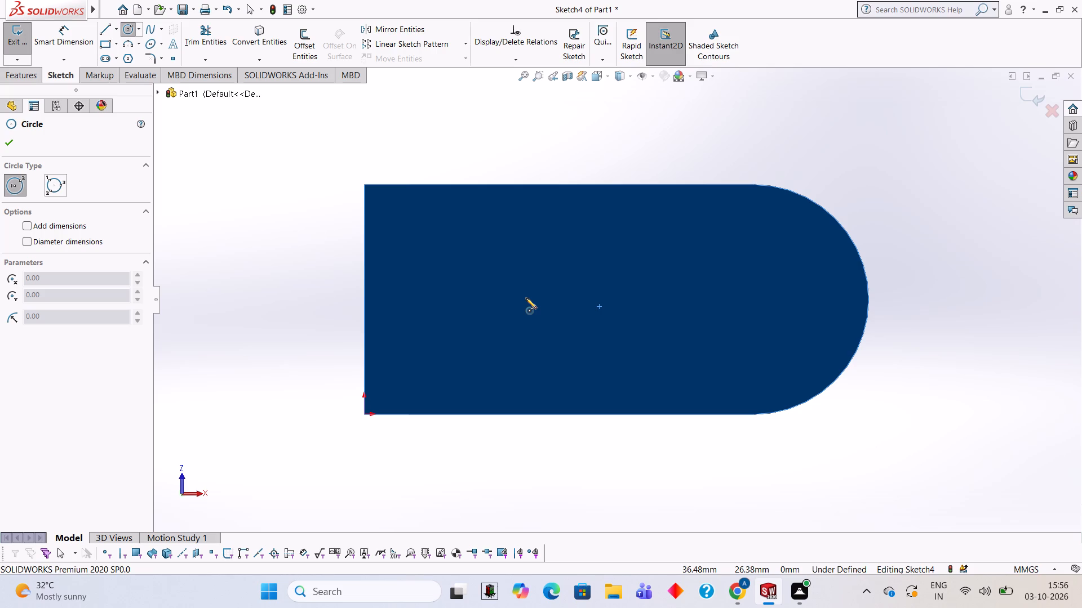
click(526, 298)
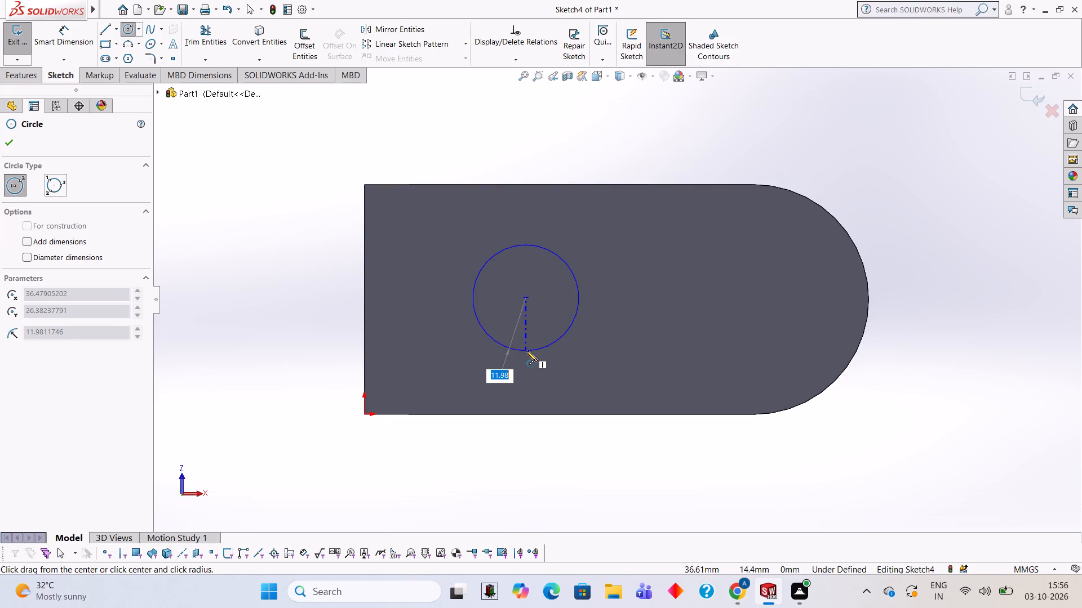
key(5)
key(Return)
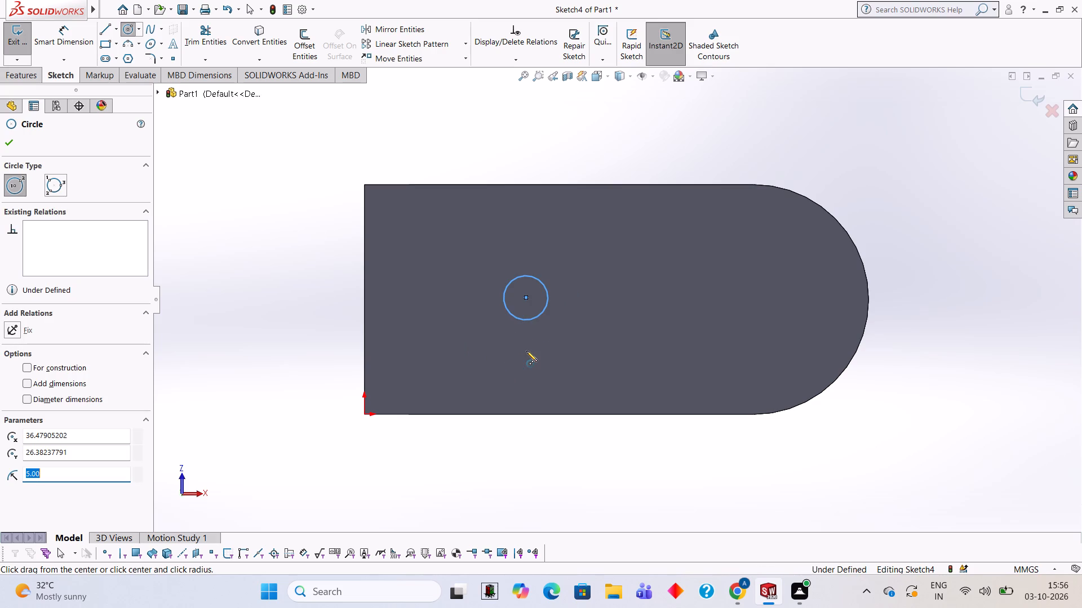
click(664, 298)
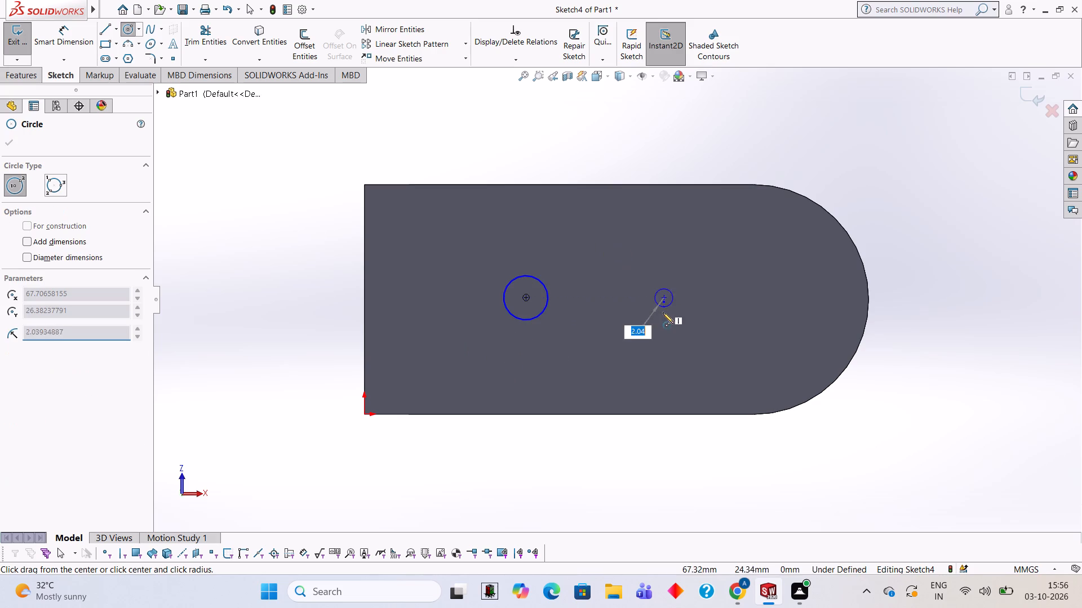
key(5)
key(Return)
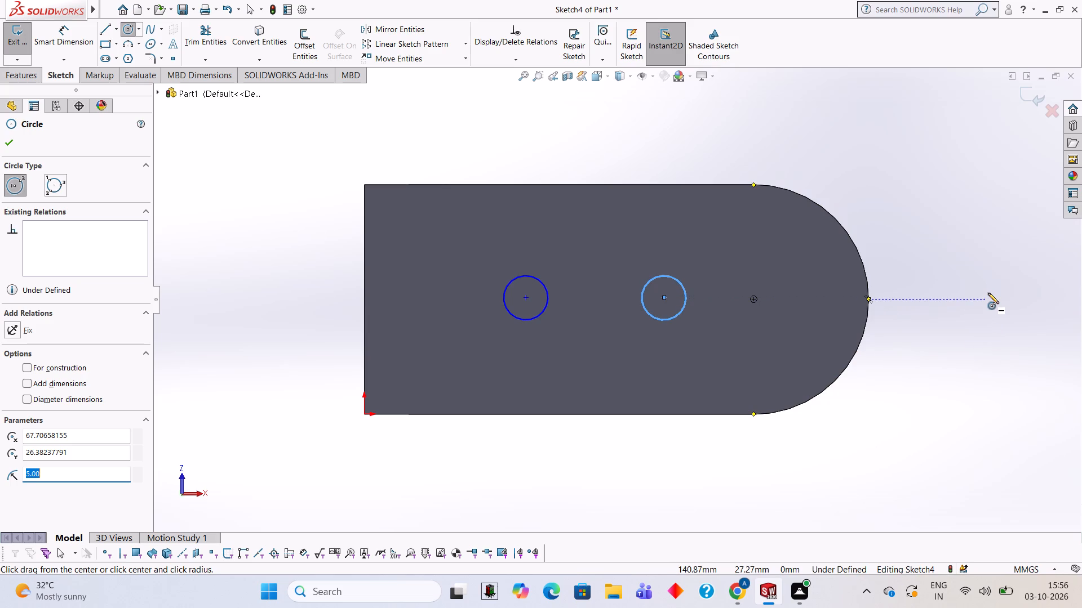
Dimension the distance between the two circle centres and set it to 25 mm.
click(86, 29)
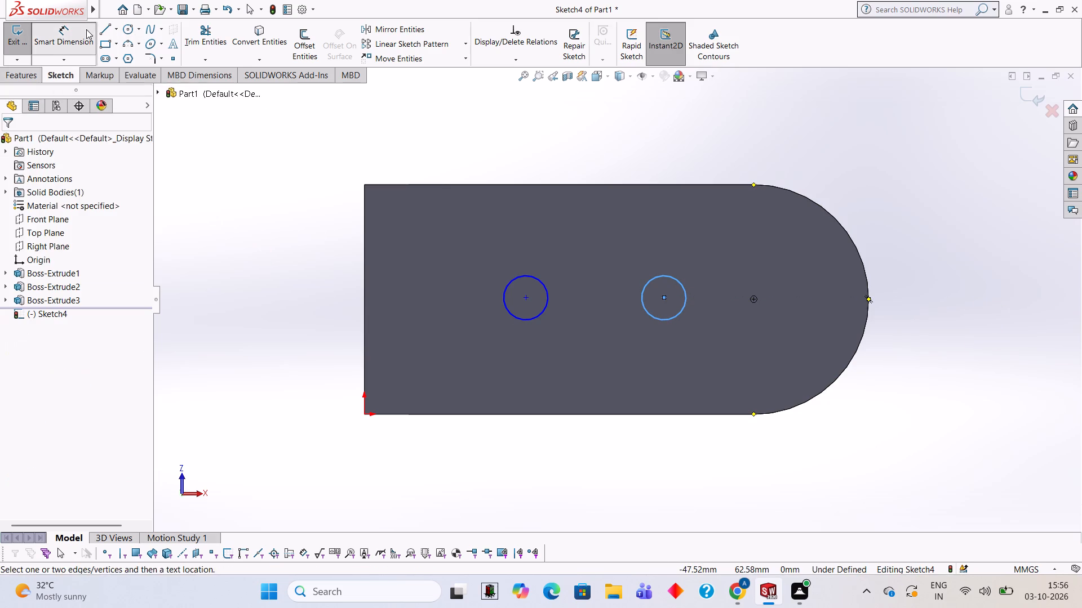
click(527, 297)
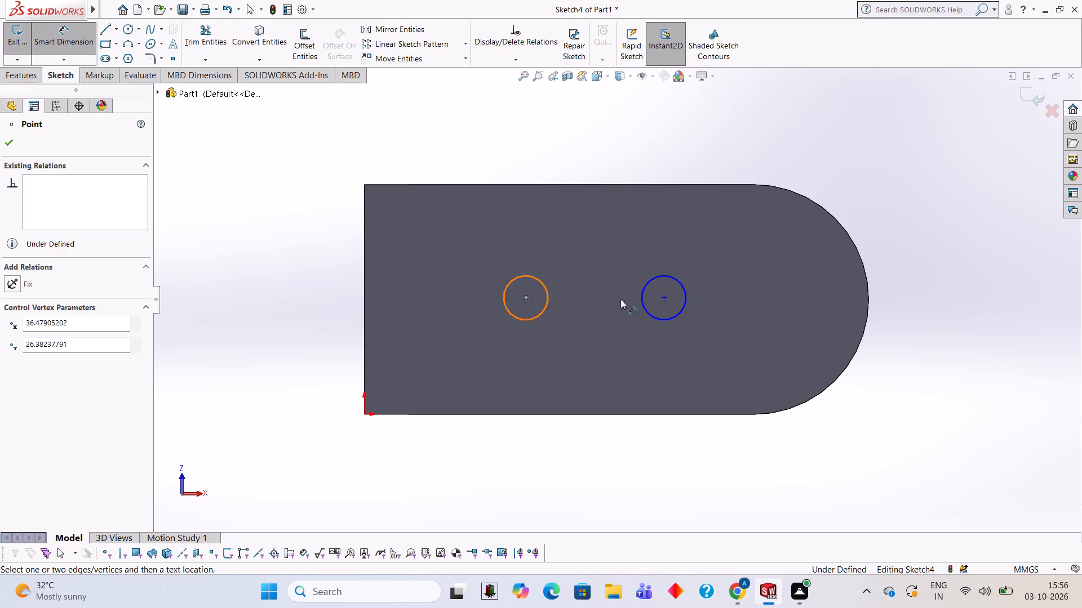
click(663, 298)
click(588, 373)
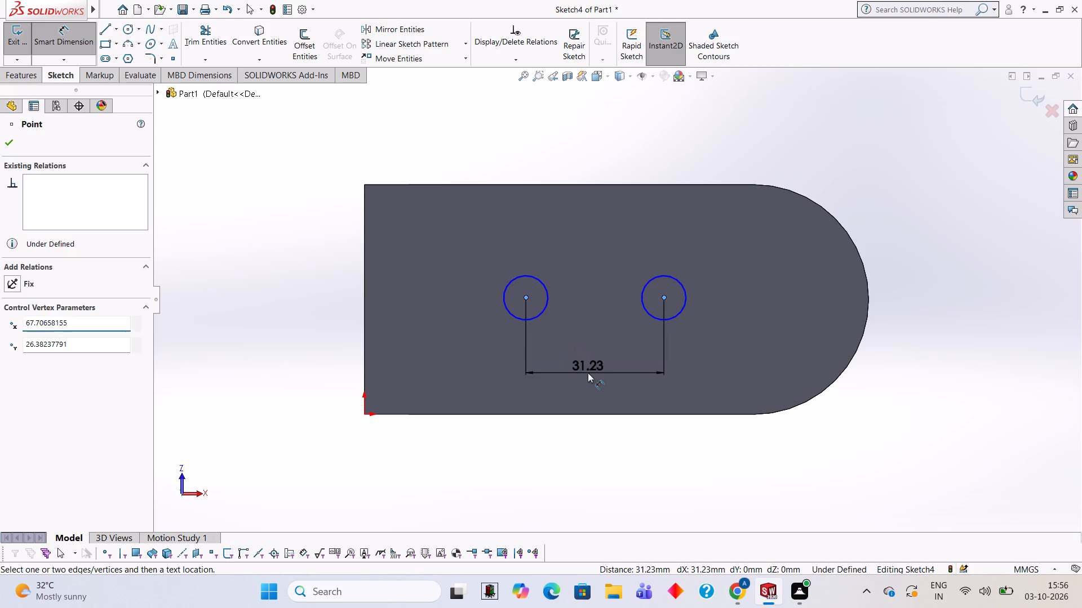
text(25)
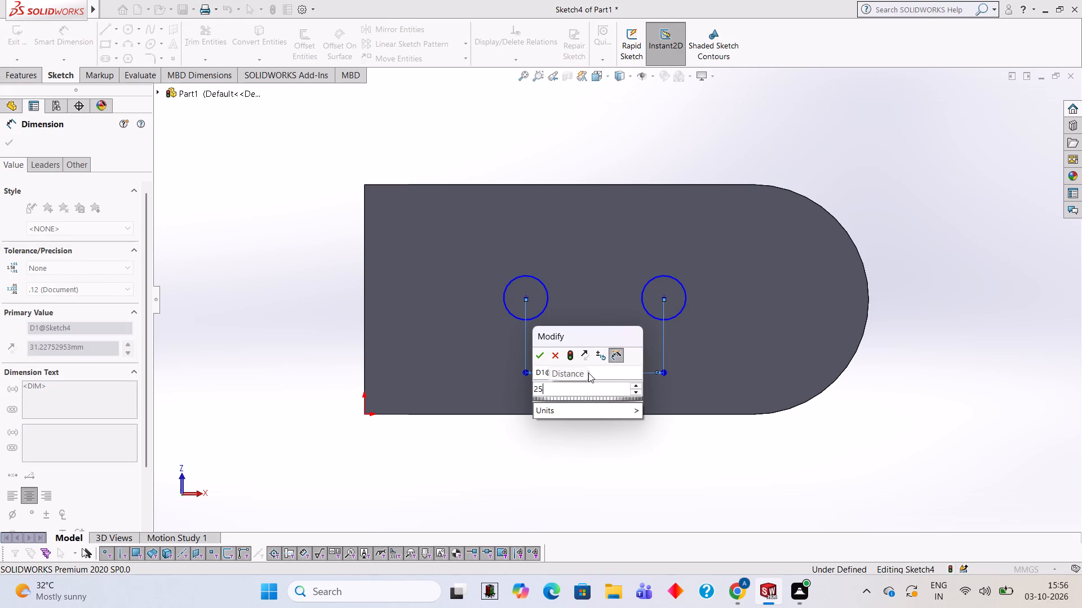
key(Return)
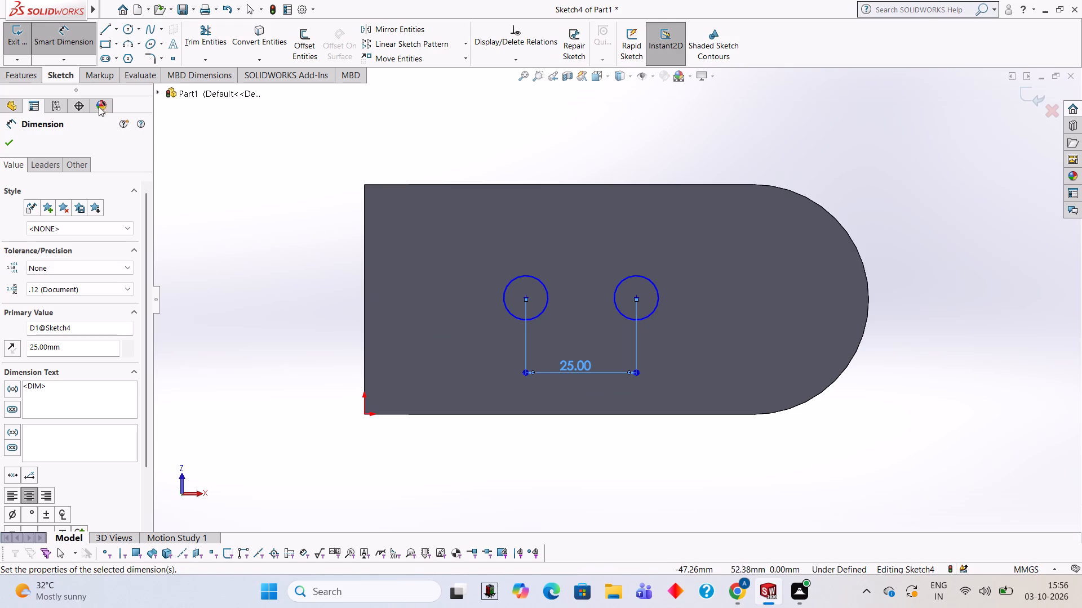
Cut-extrude the two circles 200 mm blind, upward through both arms of the bracket.
click(31, 74)
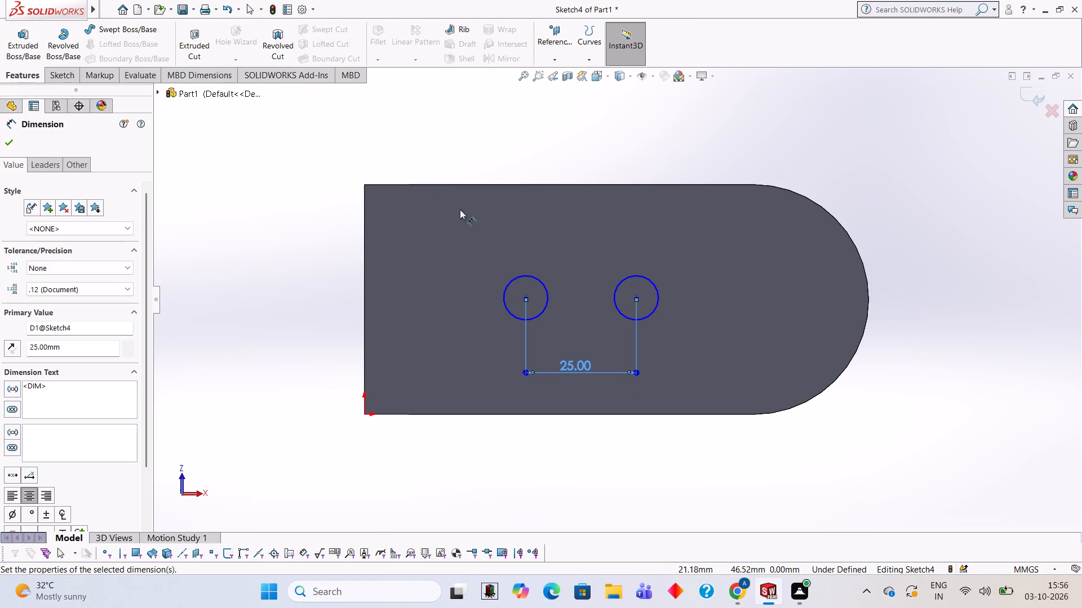
middle_drag(474, 130, 449, 280)
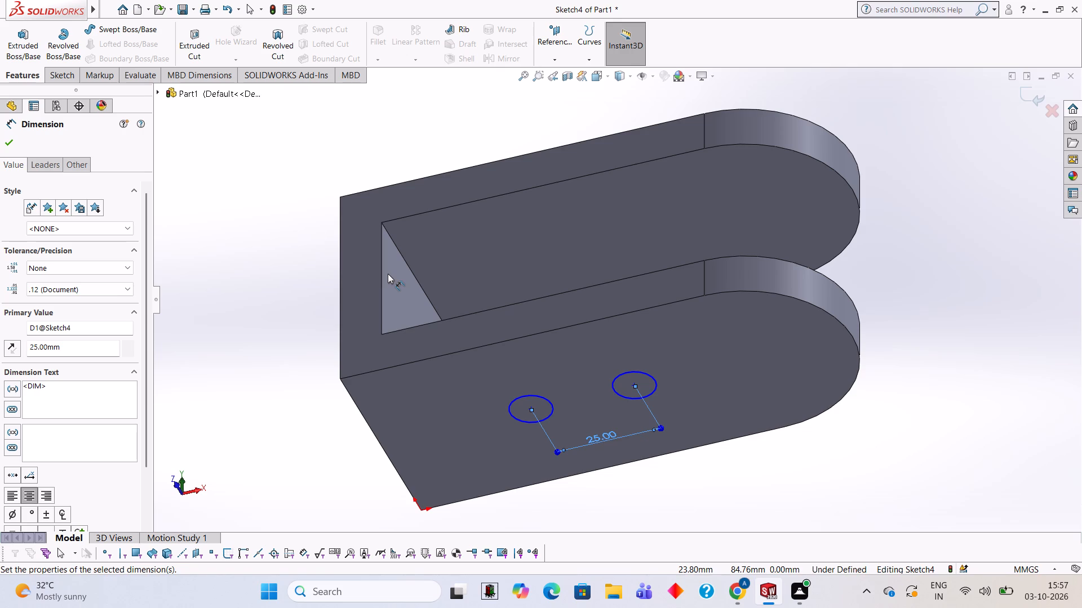
click(205, 40)
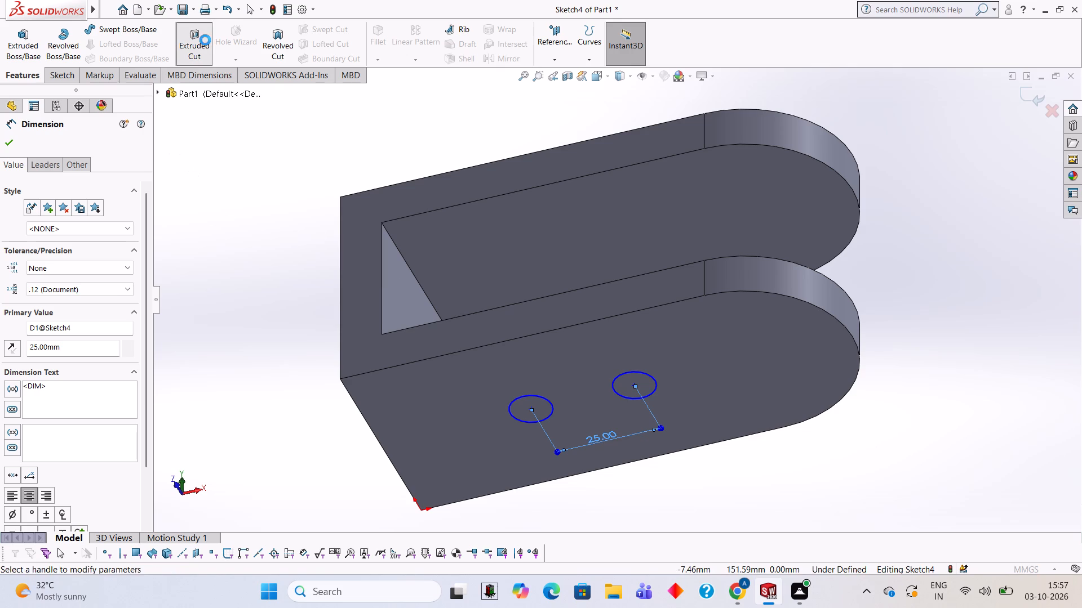
middle_drag(326, 276, 343, 424)
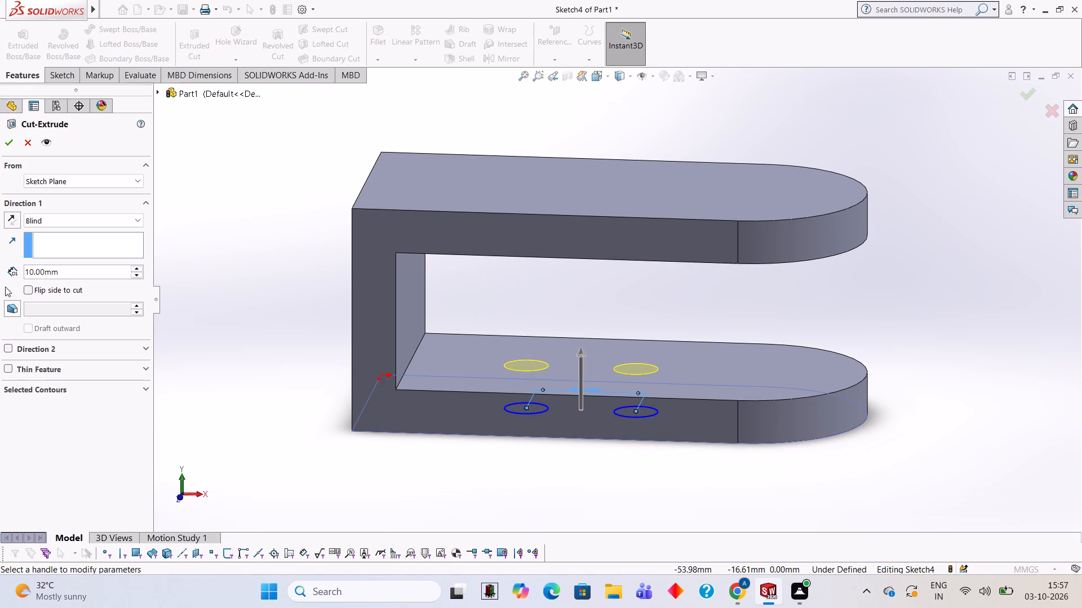
click(78, 269)
key(BackSpace)
key(BackSpace)
key(BackSpace)
key(BackSpace)
key(BackSpace)
key(BackSpace)
key(BackSpace)
key(BackSpace)
key(BackSpace)
key(BackSpace)
key(BackSpace)
key(BackSpace)
key(BackSpace)
key(BackSpace)
key(BackSpace)
key(BackSpace)
key(BackSpace)
key(BackSpace)
key(BackSpace)
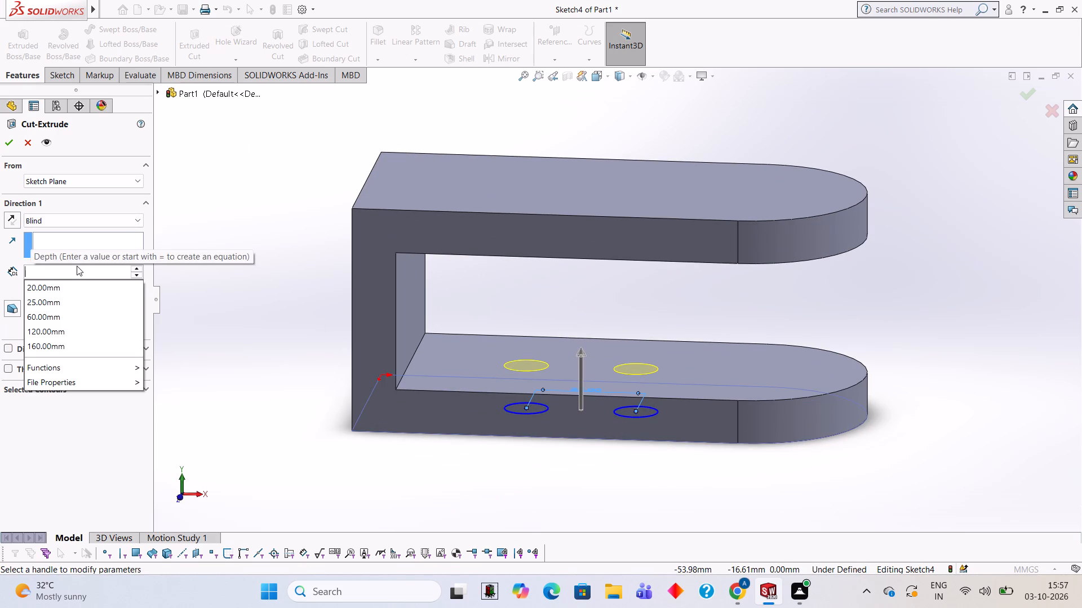
text(200)
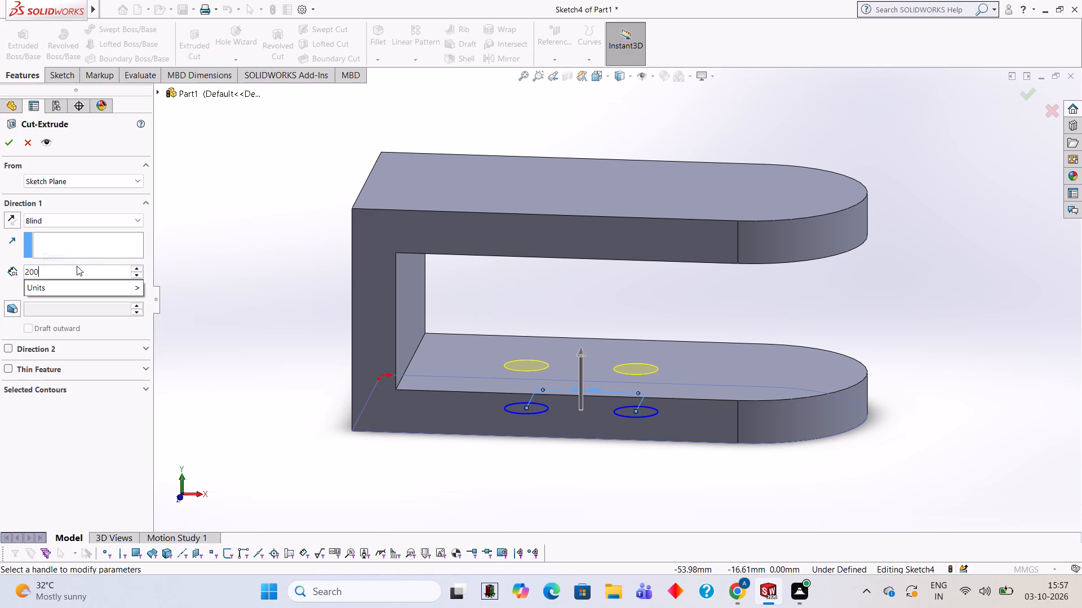
key(Return)
scroll(206, 306, up, 3)
scroll(258, 293, up, 2)
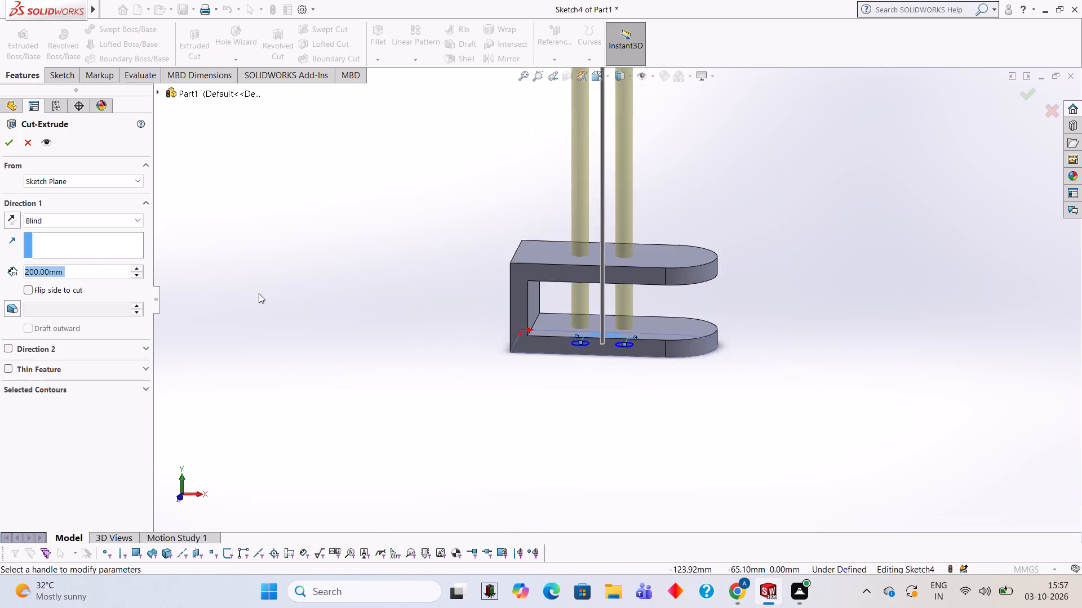
scroll(259, 293, up, 5)
scroll(259, 293, down, 4)
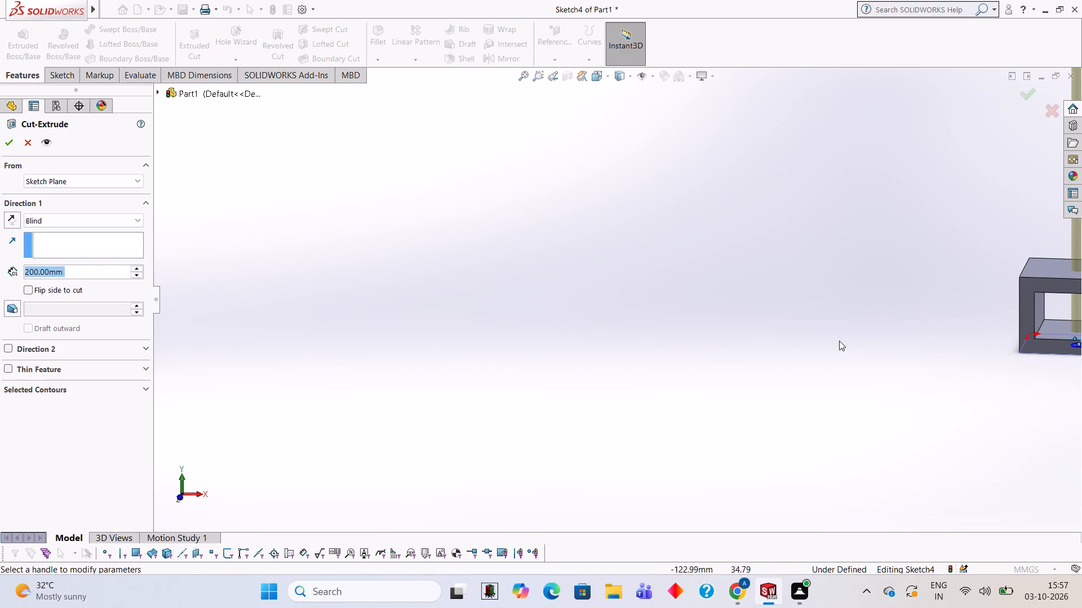
scroll(840, 340, up, 4)
scroll(856, 337, down, 3)
click(12, 151)
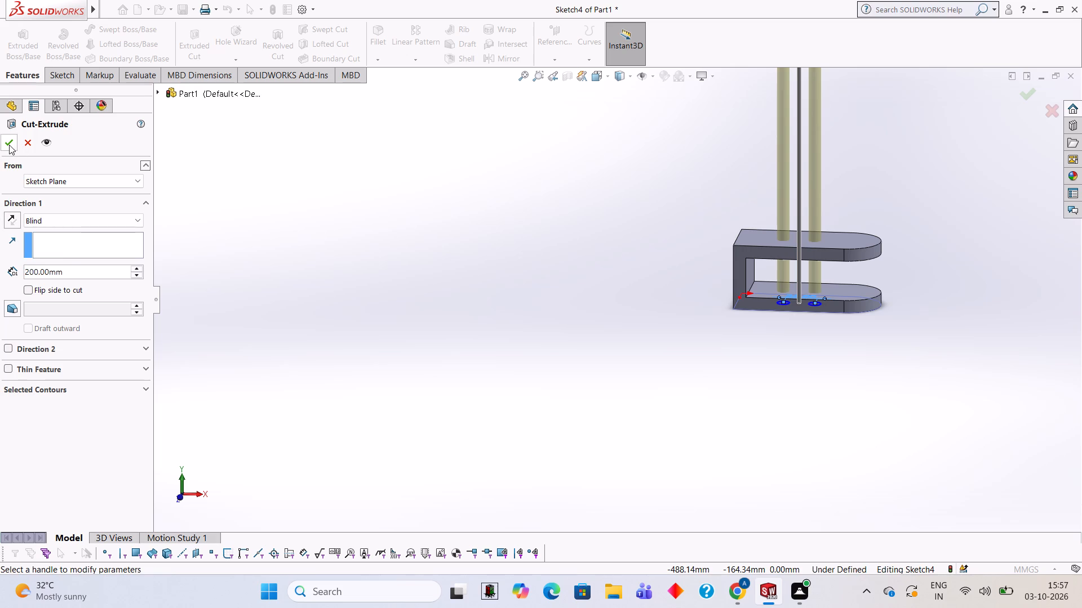
click(9, 145)
click(432, 342)
Start a sketch on the flat outer face of the bracket's closed end, viewed face-on.
scroll(526, 357, up, 3)
scroll(604, 387, down, 1)
middle_drag(605, 388, 609, 277)
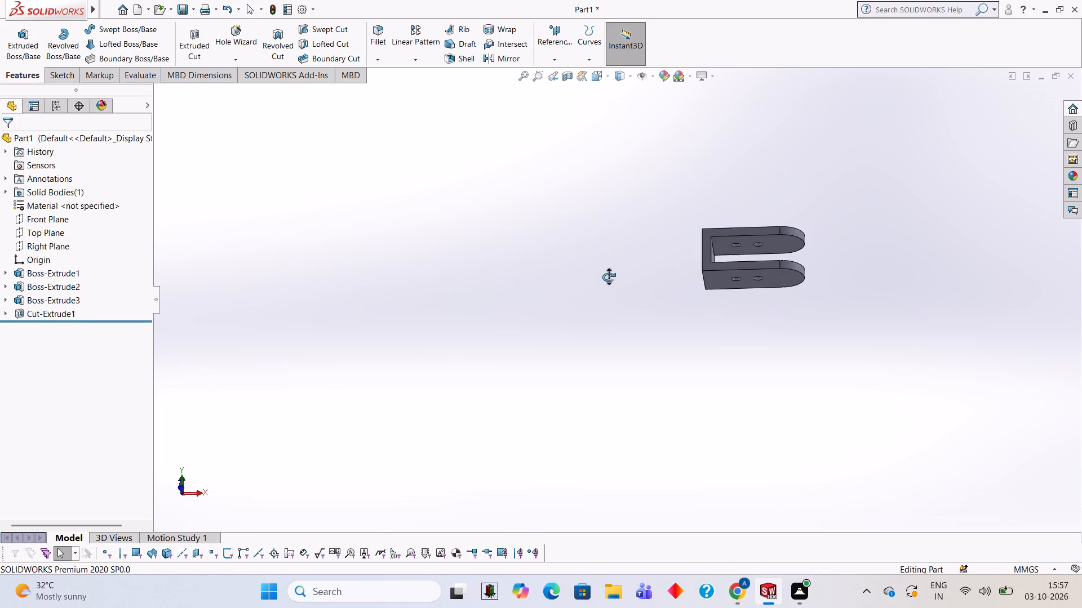
middle_drag(609, 277, 616, 250)
middle_drag(767, 460, 757, 370)
scroll(735, 363, up, 1)
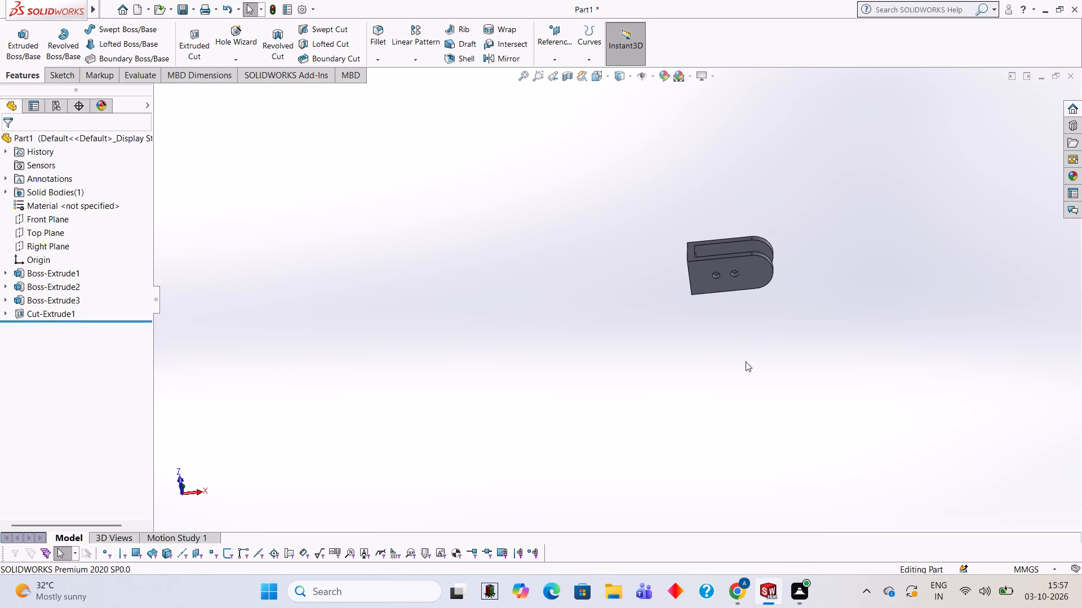
middle_drag(667, 376, 684, 382)
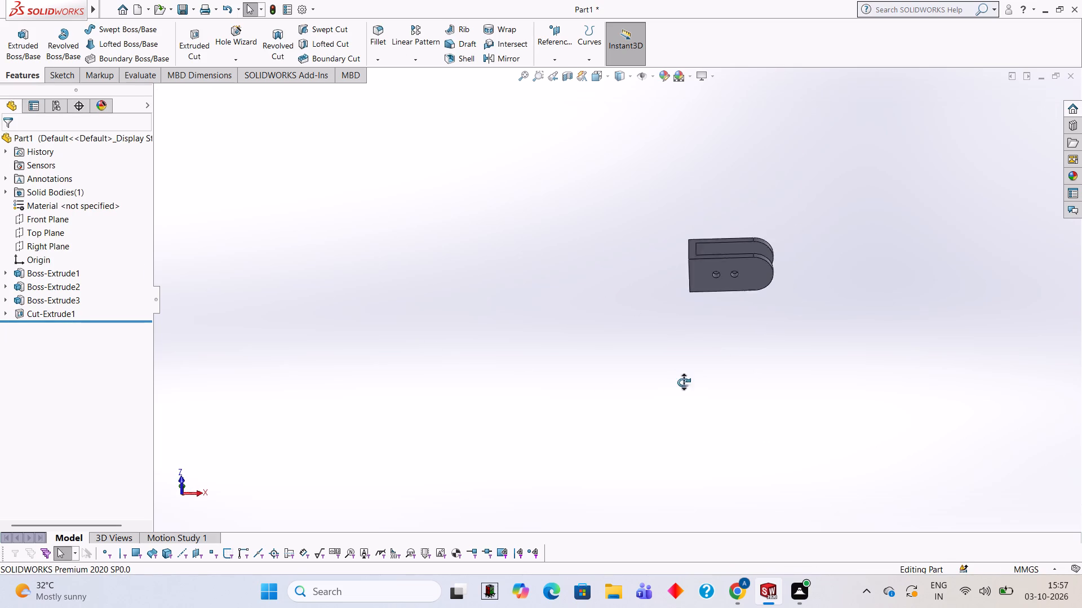
middle_drag(684, 382, 778, 491)
middle_drag(720, 265, 711, 343)
scroll(727, 286, down, 1)
scroll(741, 385, up, 1)
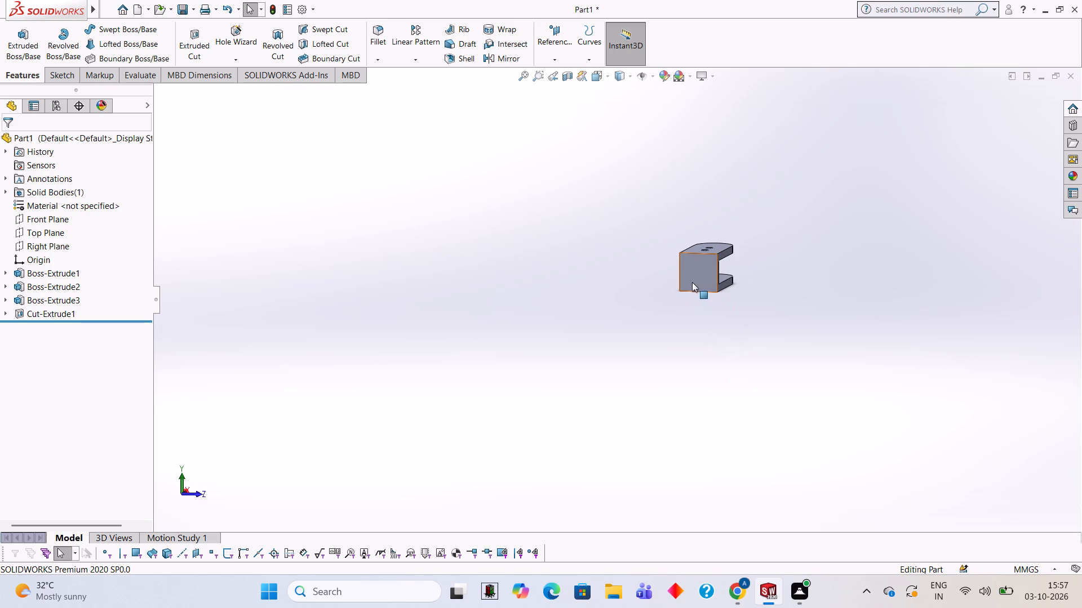
click(700, 271)
click(749, 239)
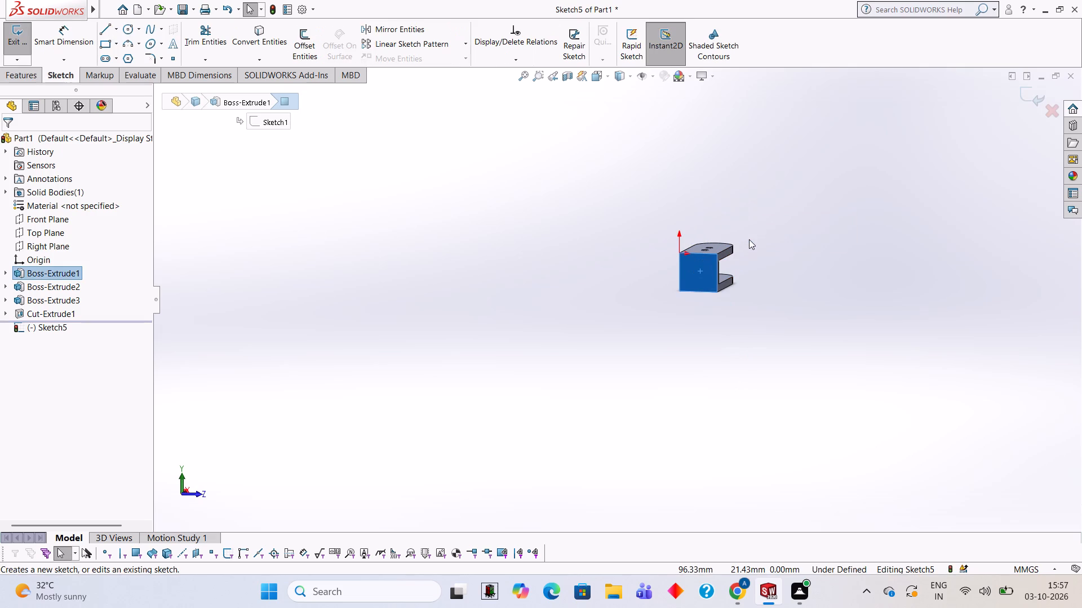
key(ctrl+8)
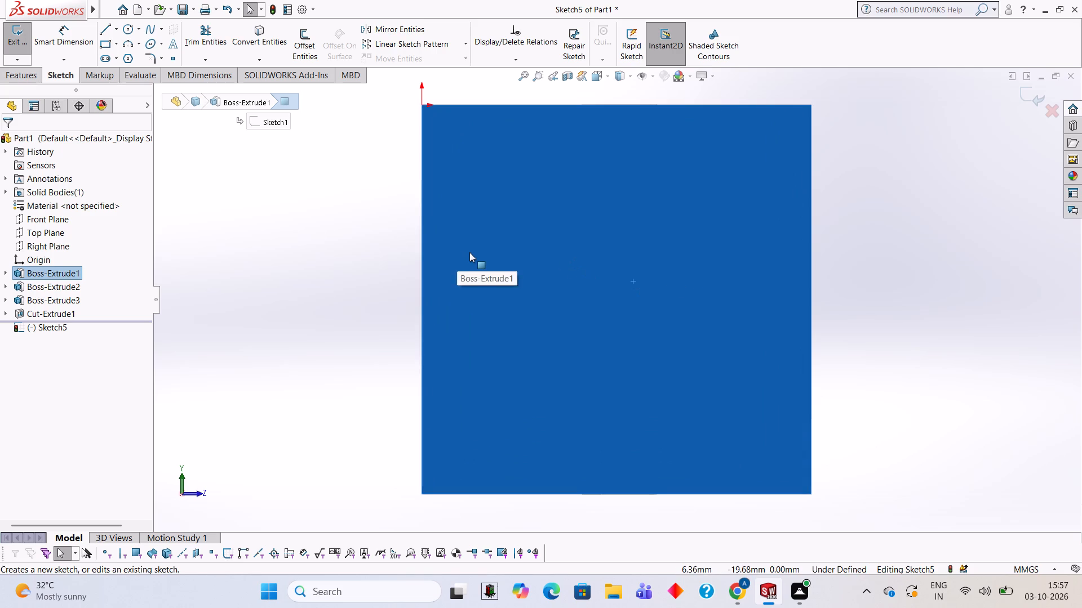
Sketch a circle of radius 20 mm centred on the closed-end face.
click(128, 25)
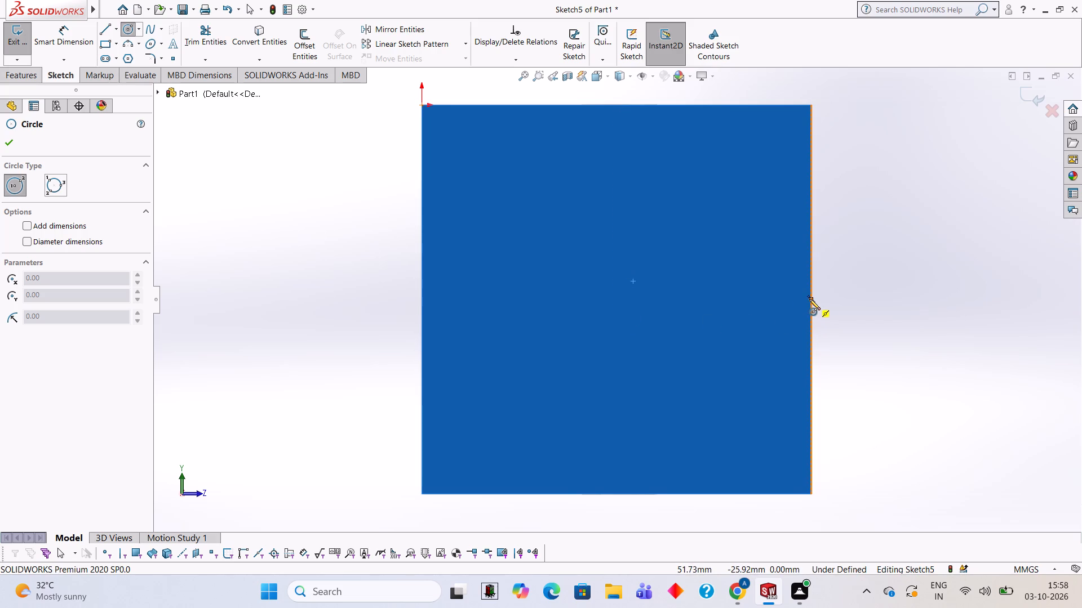
click(615, 301)
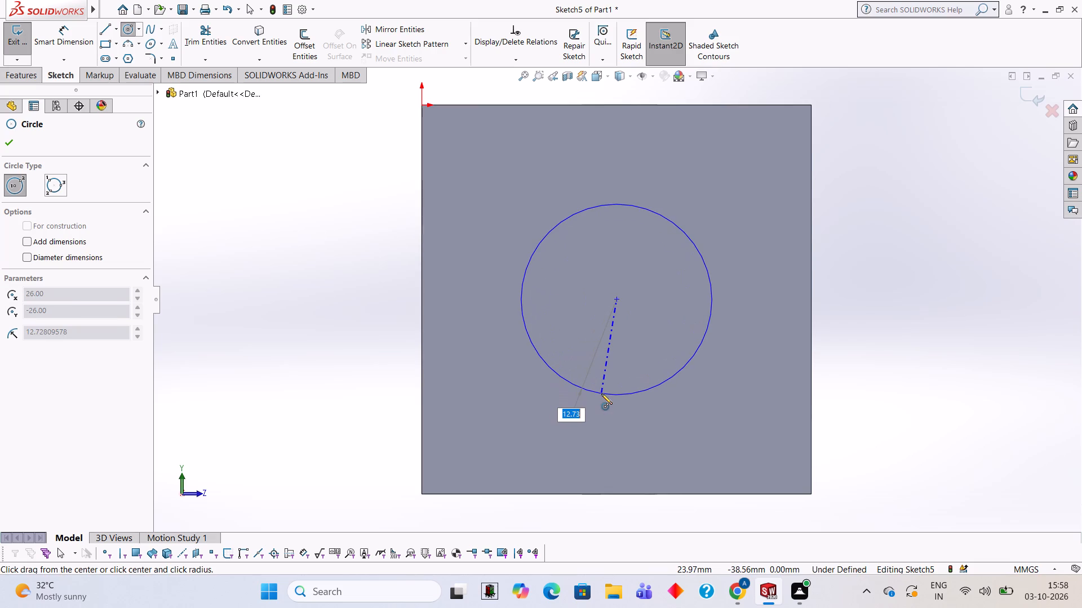
text(20)
key(Return)
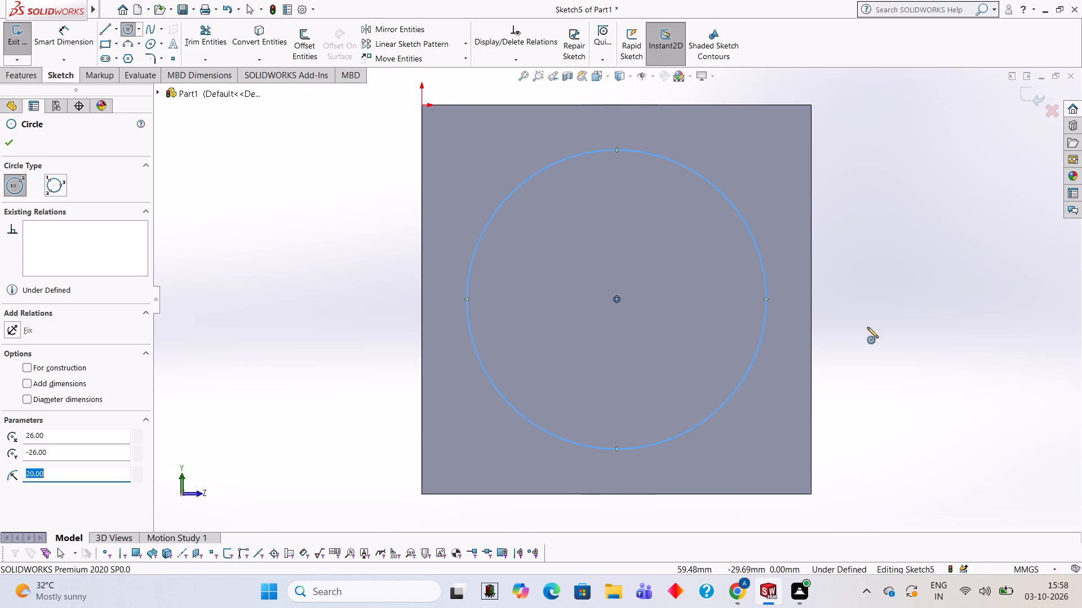
Extrude the 20 mm radius circle 25 mm blind outward from the closed end, merged with the bracket.
middle_drag(840, 292, 789, 296)
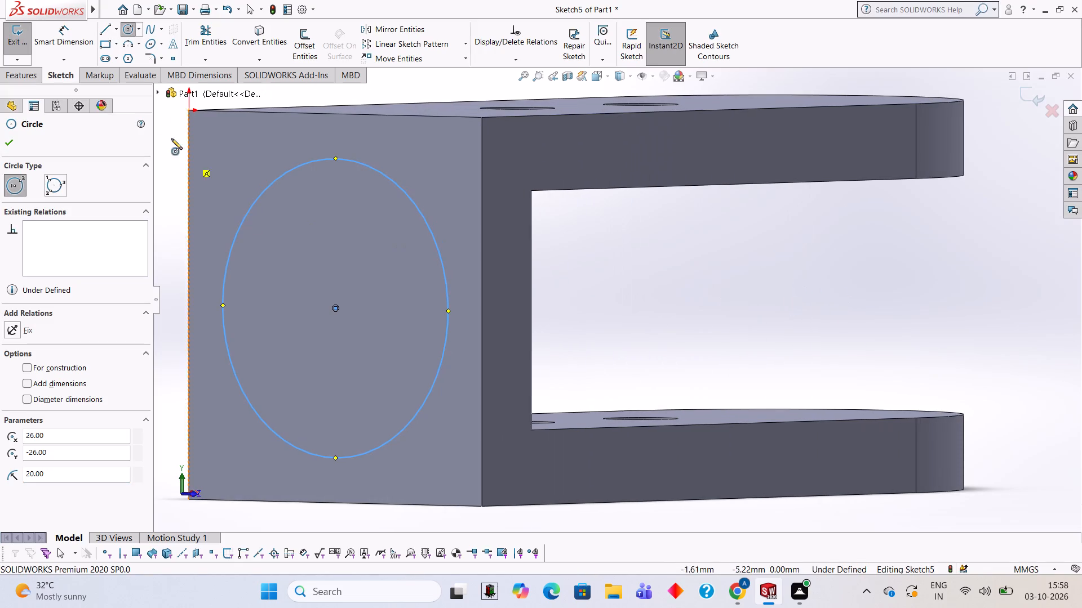
click(23, 79)
click(24, 37)
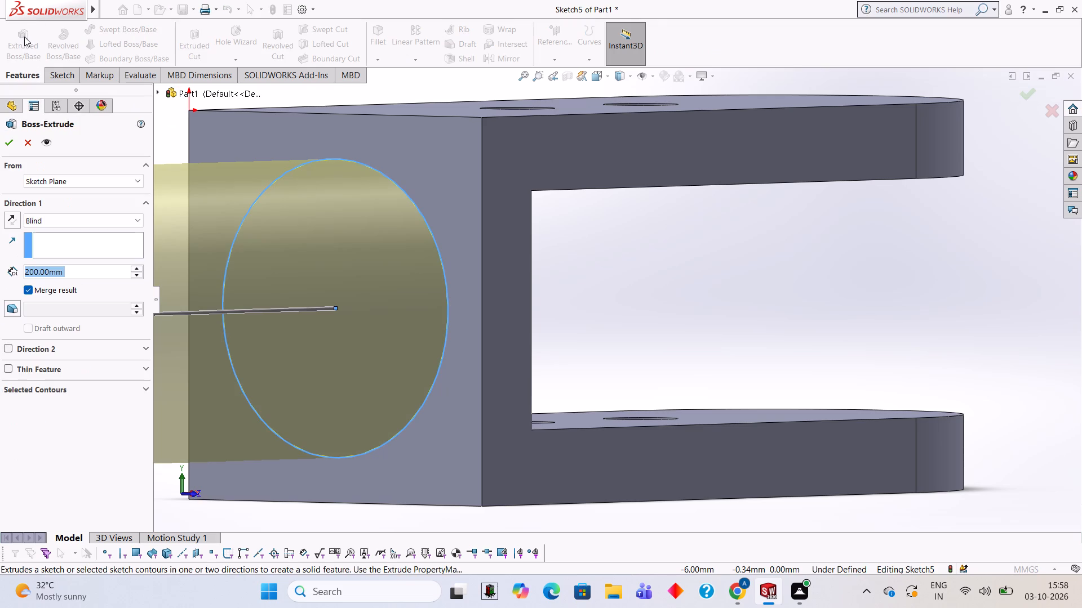
text(25)
key(Return)
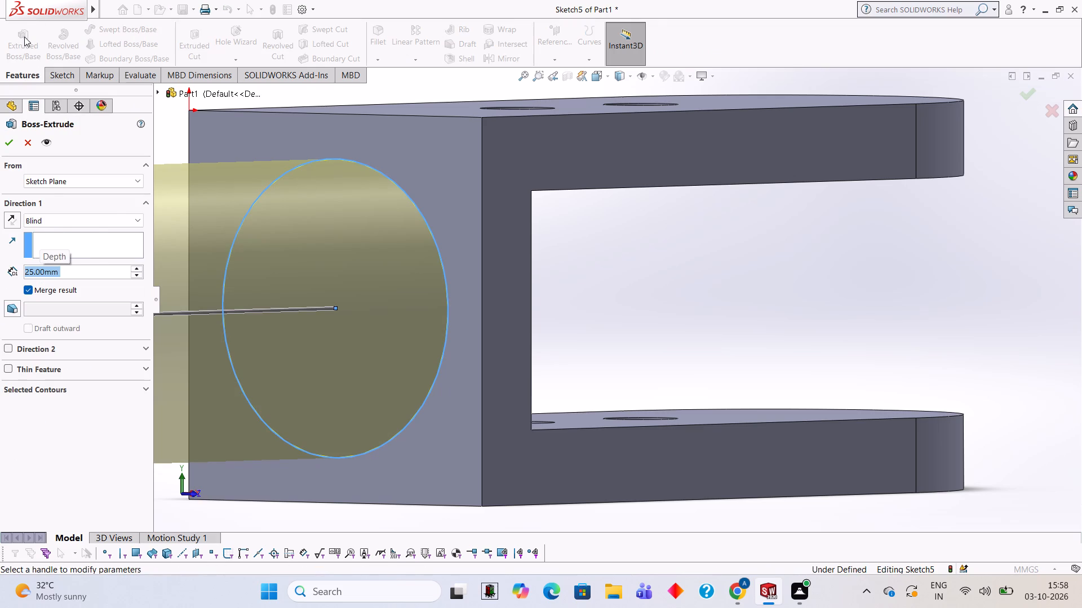
click(7, 137)
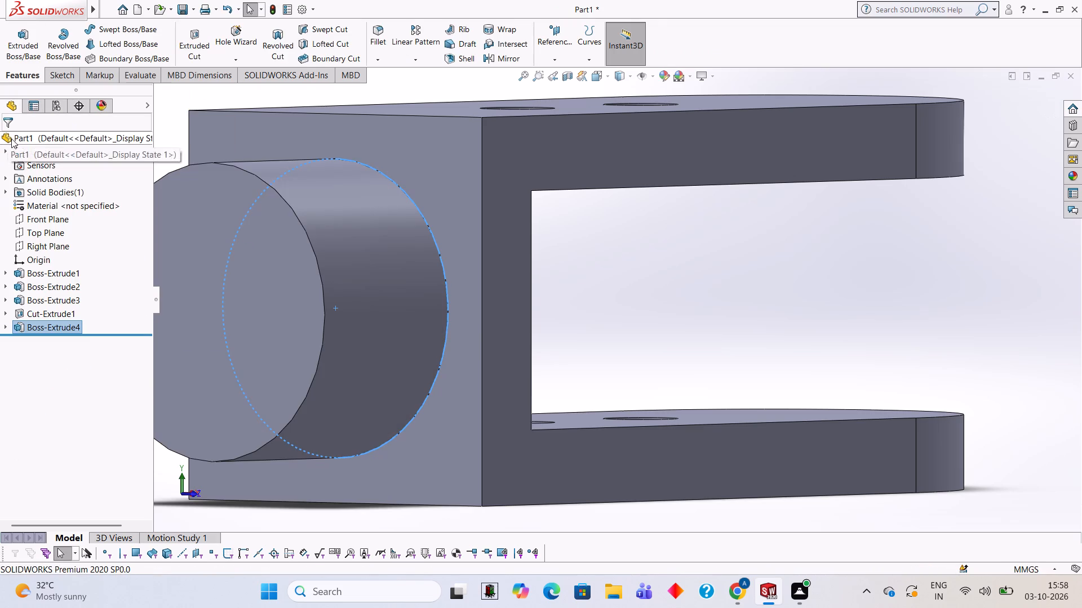
click(850, 324)
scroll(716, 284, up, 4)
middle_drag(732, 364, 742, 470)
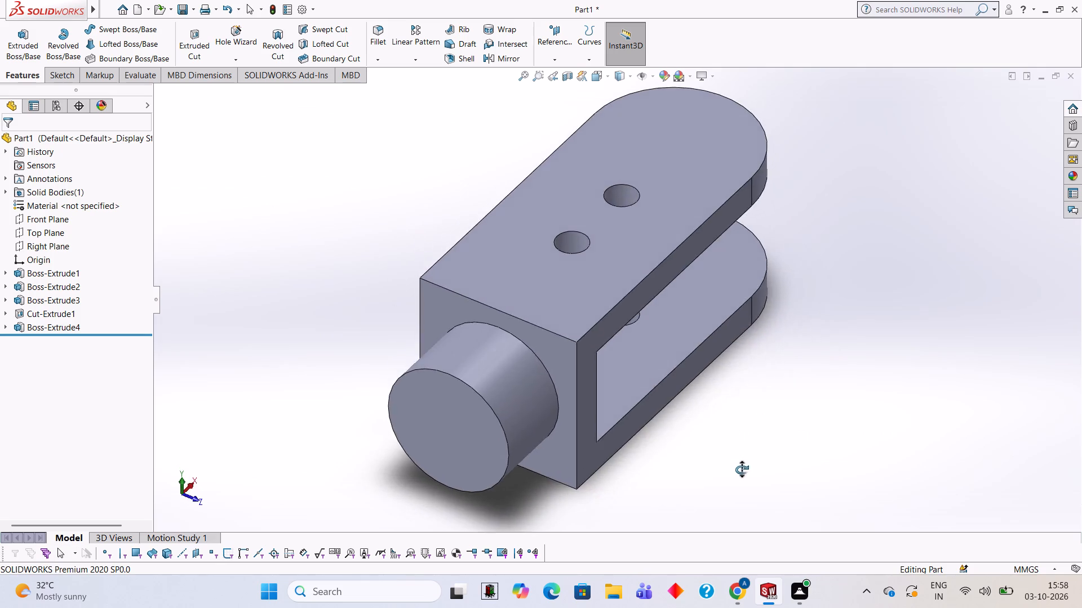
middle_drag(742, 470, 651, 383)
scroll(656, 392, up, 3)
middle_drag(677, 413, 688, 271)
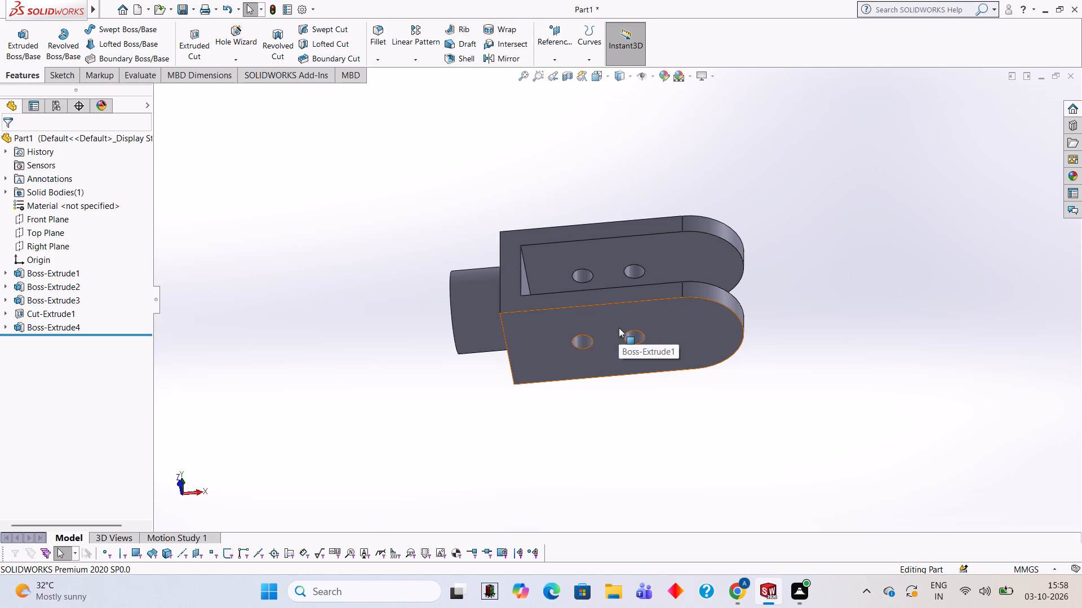
On the lower arm's flat outer face, sketch a 26 mm radius circle centred on the rounded end's arc centre.
click(686, 319)
click(738, 282)
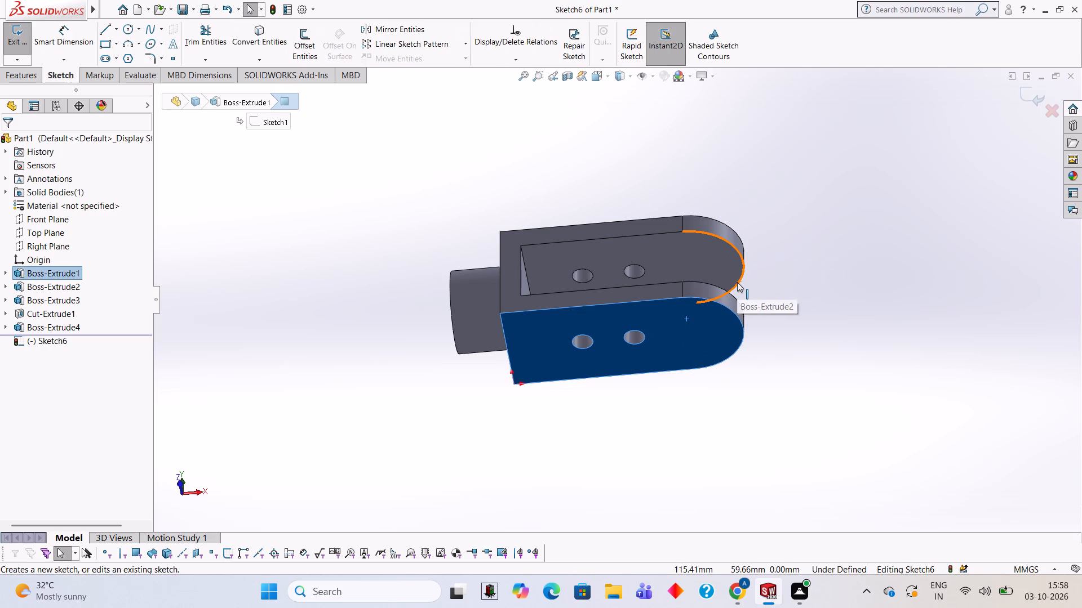
key(ctrl+8)
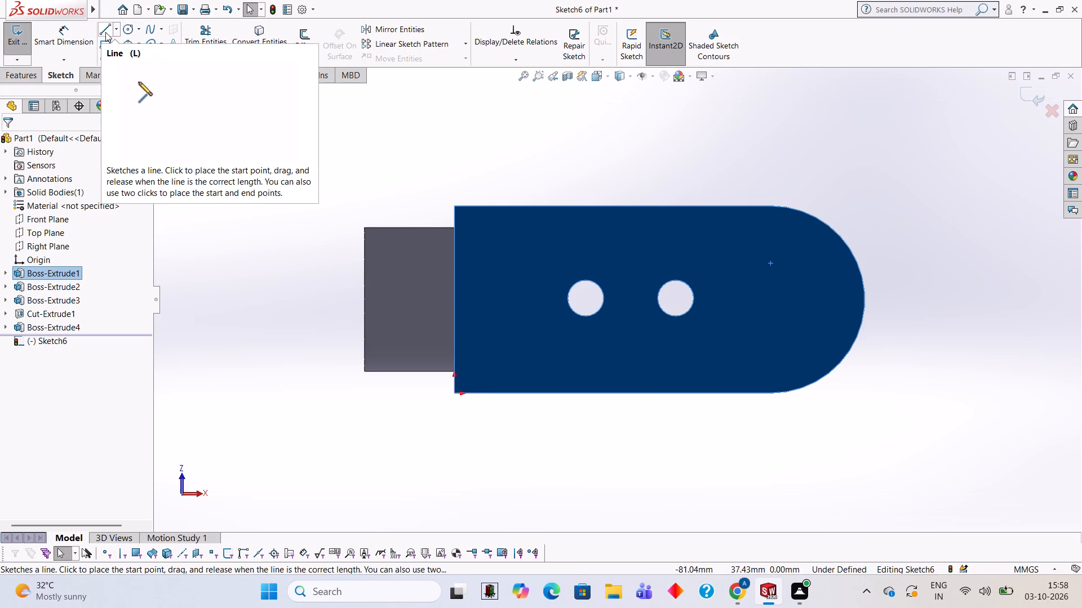
click(126, 32)
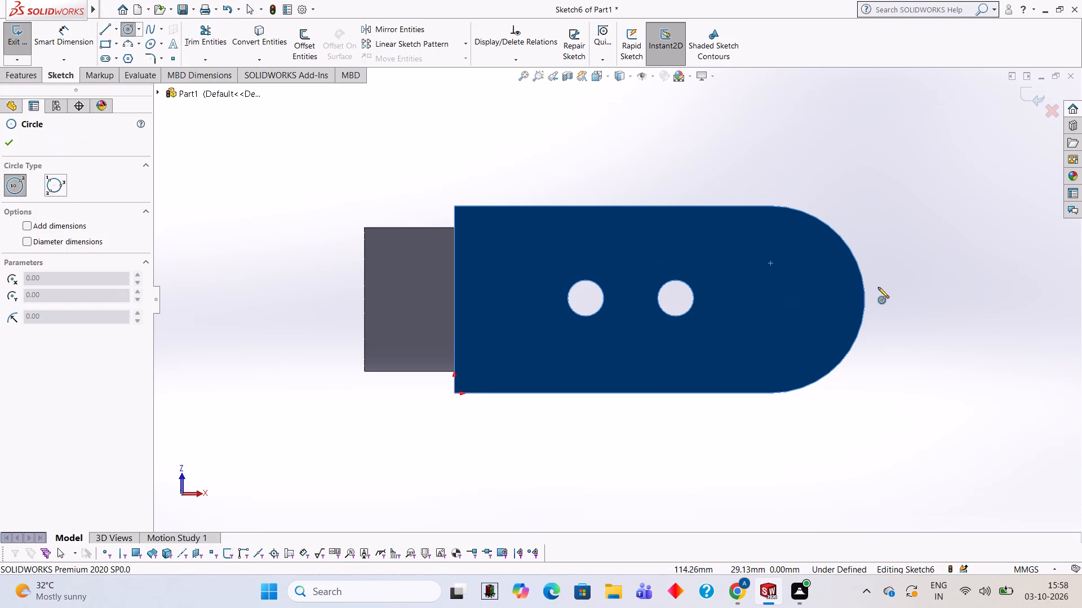
click(770, 298)
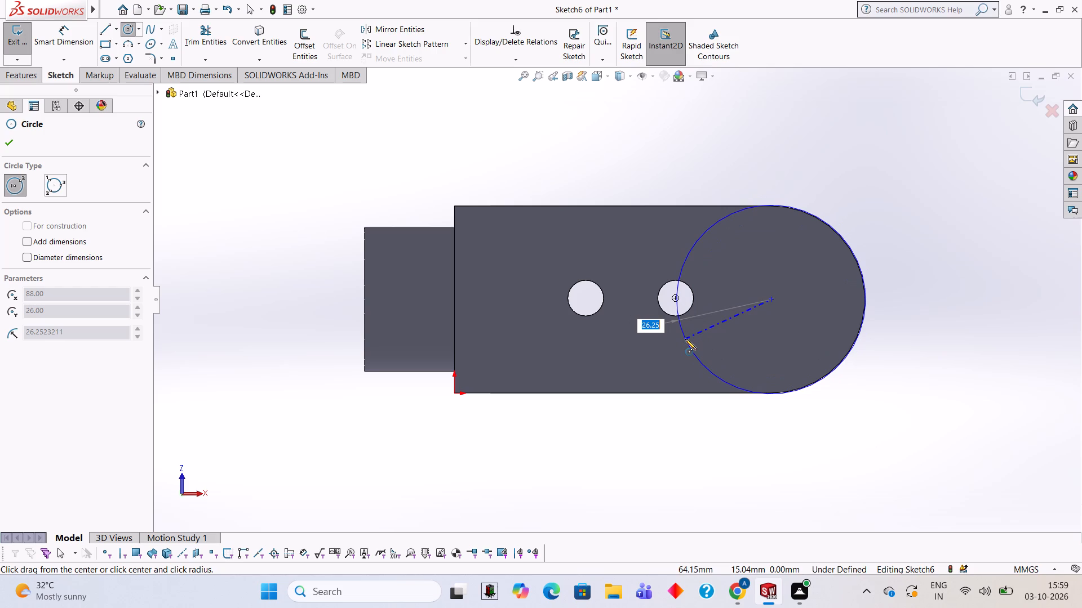
text(26)
key(Return)
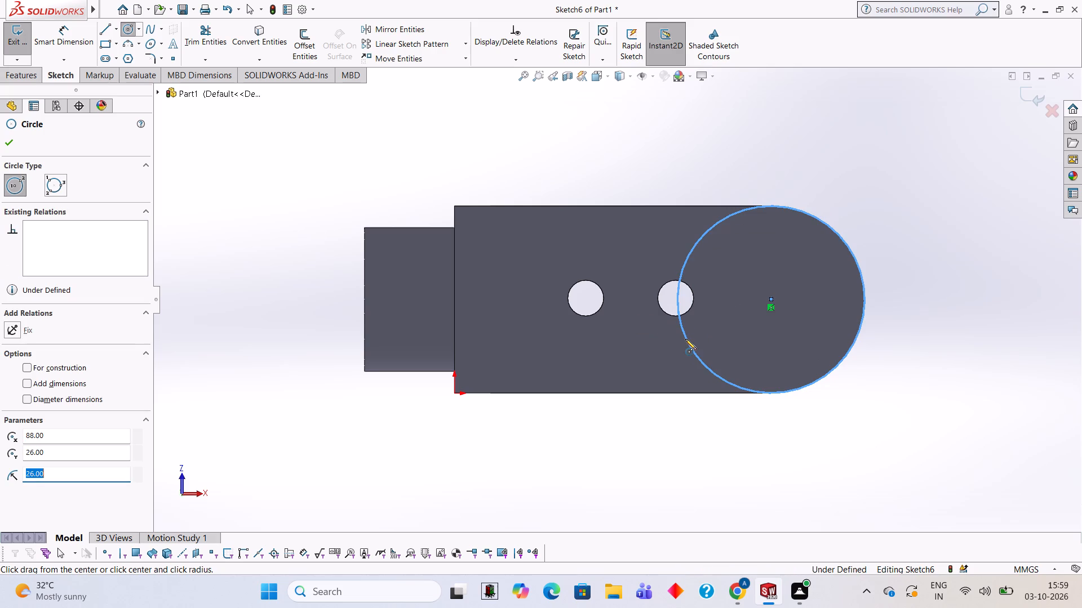
Draw a vertical line across the circle's full diameter and trim away the half facing the holes, leaving the rounded-end profile.
click(105, 34)
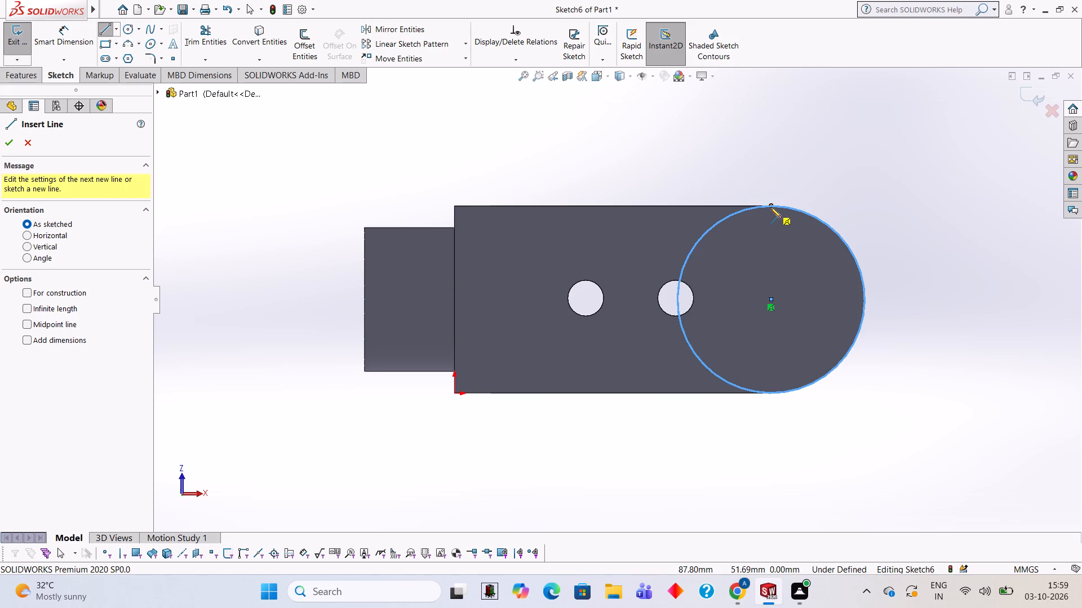
click(770, 207)
click(771, 392)
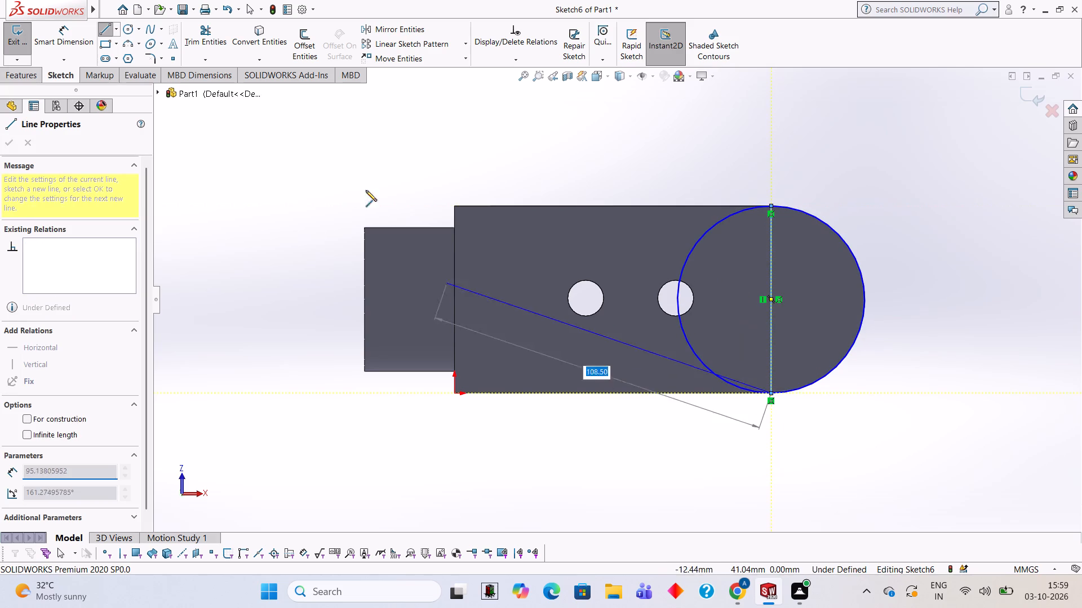
click(201, 59)
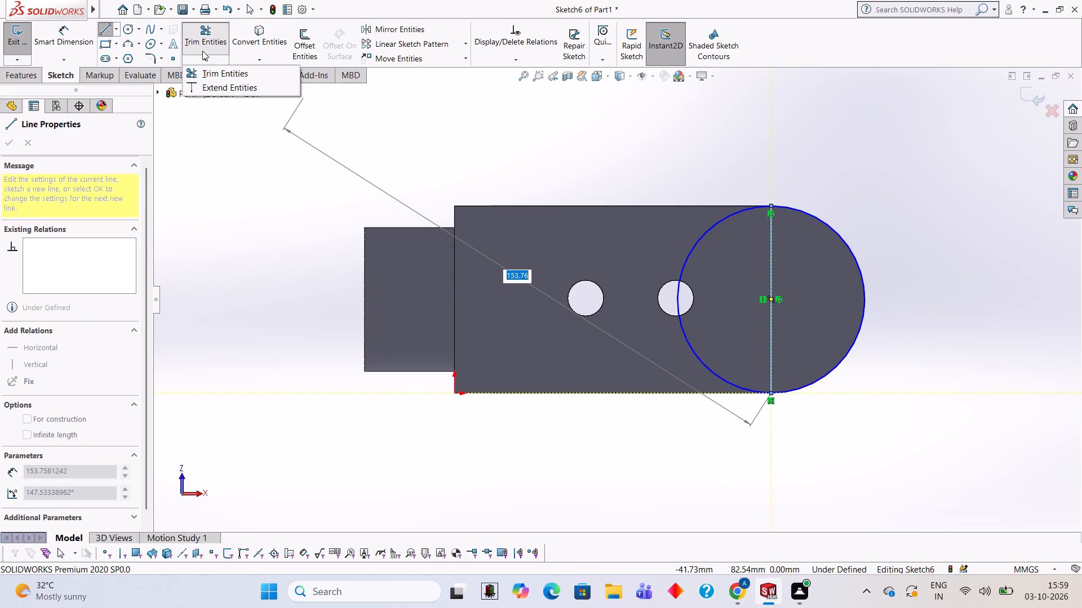
click(202, 51)
click(733, 213)
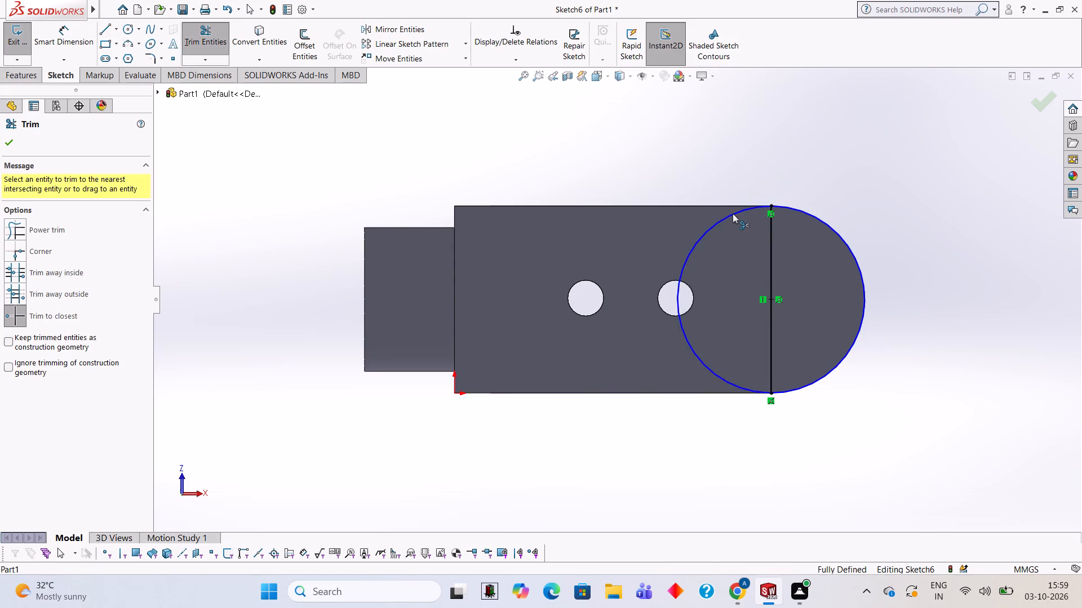
Cut-extrude the half-round profile 70 mm blind, upward through both arms, to remove their rounded ends.
middle_drag(609, 142, 612, 259)
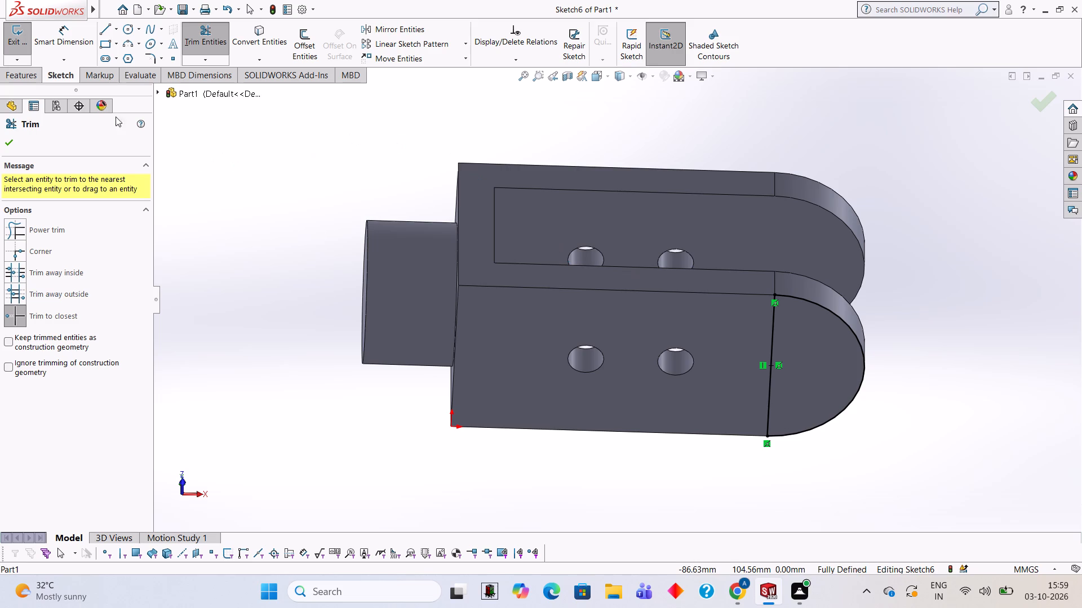
click(42, 75)
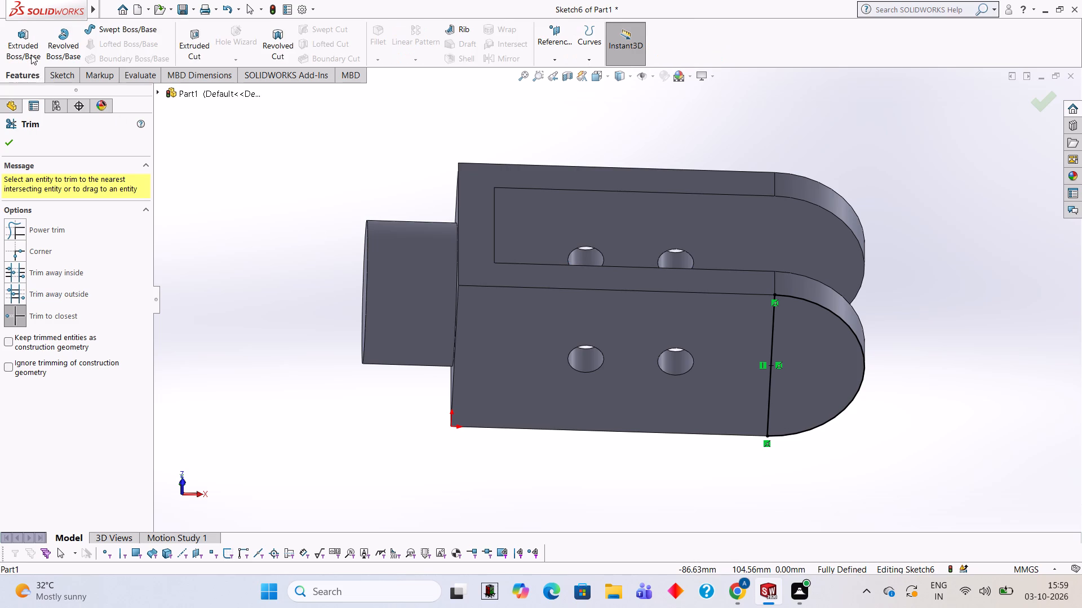
click(189, 34)
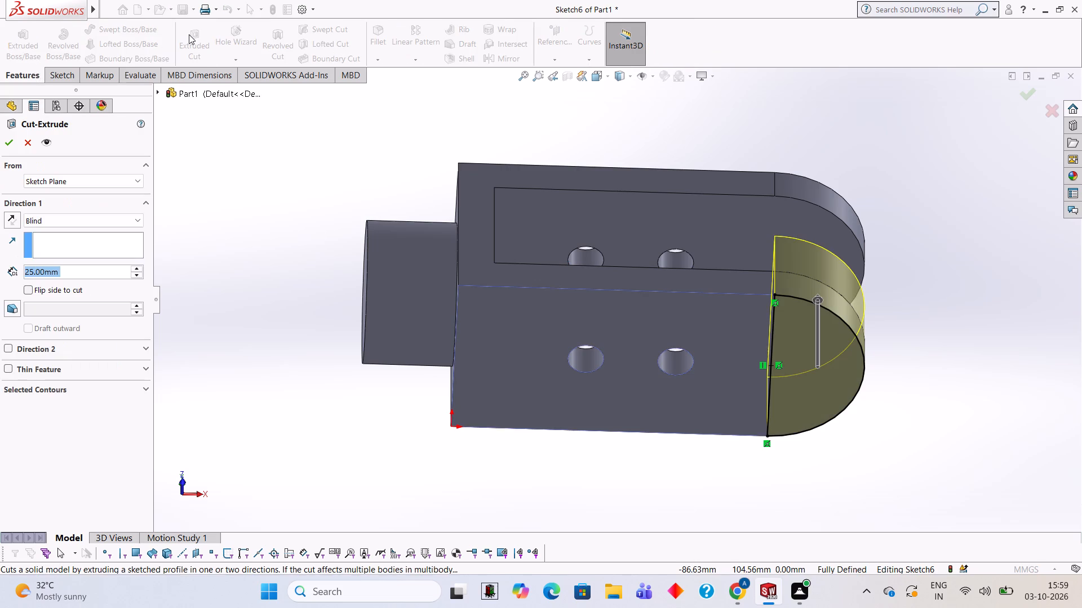
middle_drag(389, 148, 397, 270)
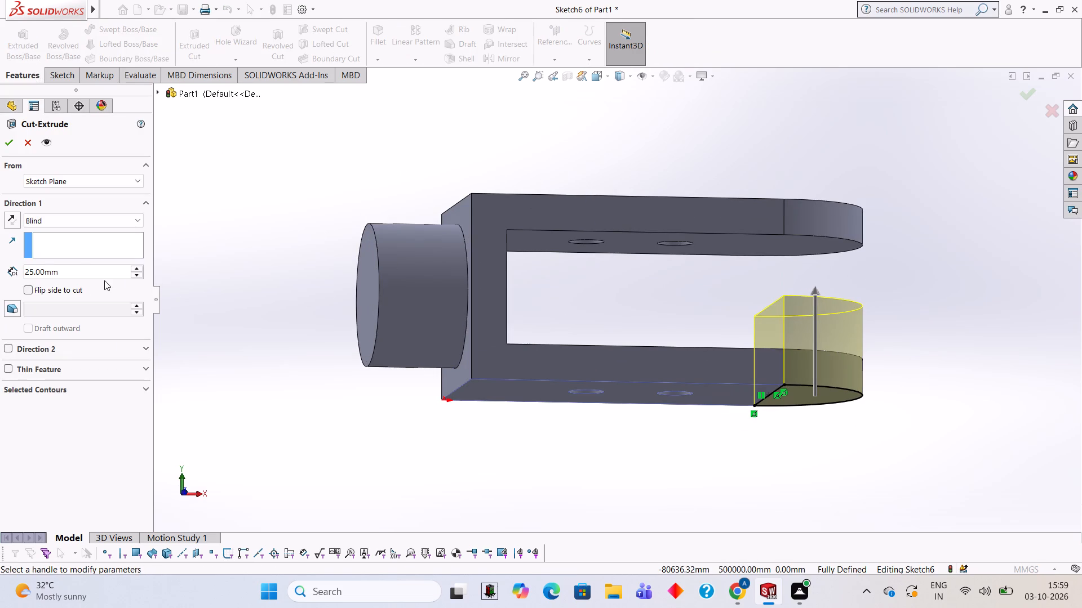
click(79, 269)
key(BackSpace)
key(BackSpace)
key(BackSpace)
key(BackSpace)
key(BackSpace)
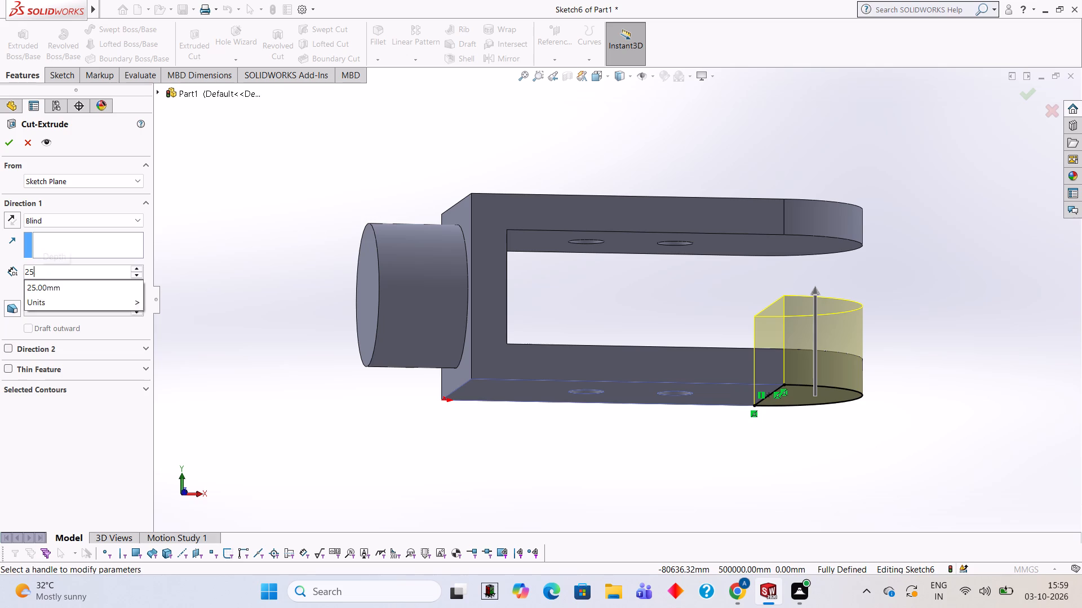
key(BackSpace)
key(BackSpace)
text(30)
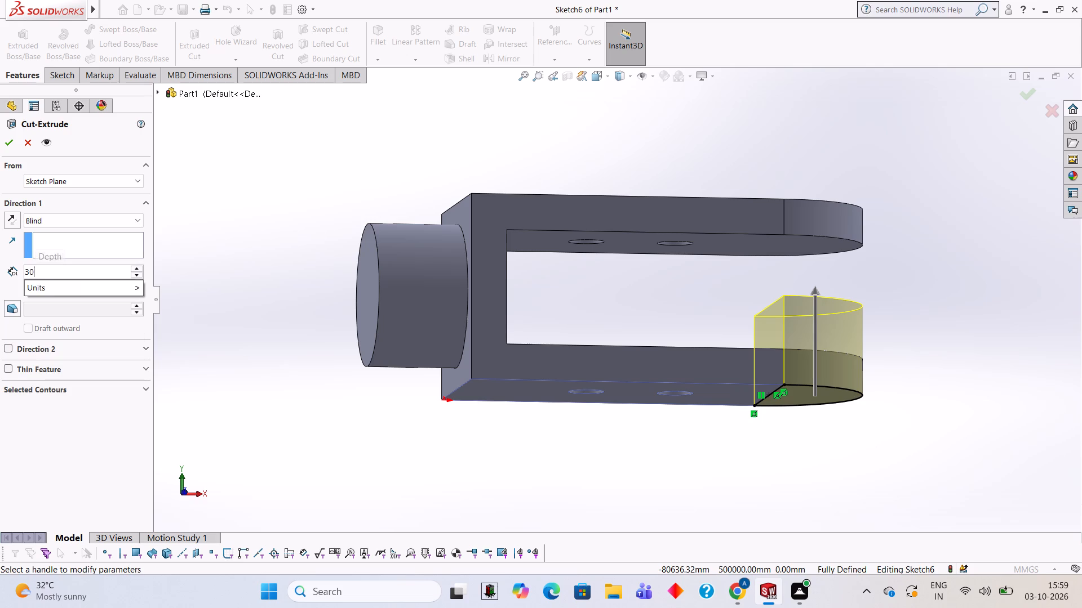
key(Return)
text(50)
key(Return)
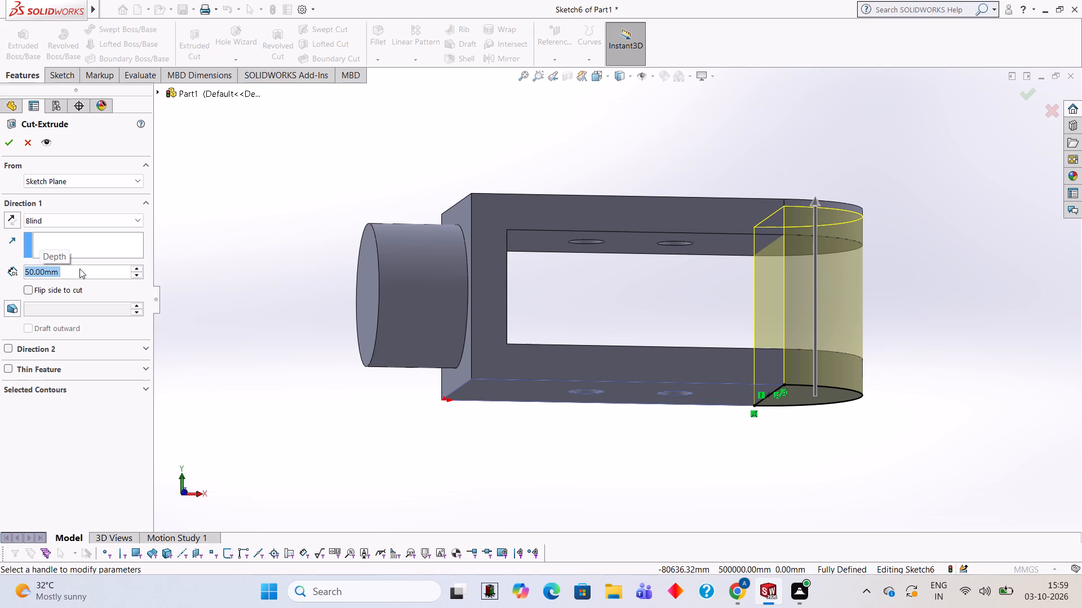
middle_drag(679, 276, 674, 374)
scroll(677, 358, down, 1)
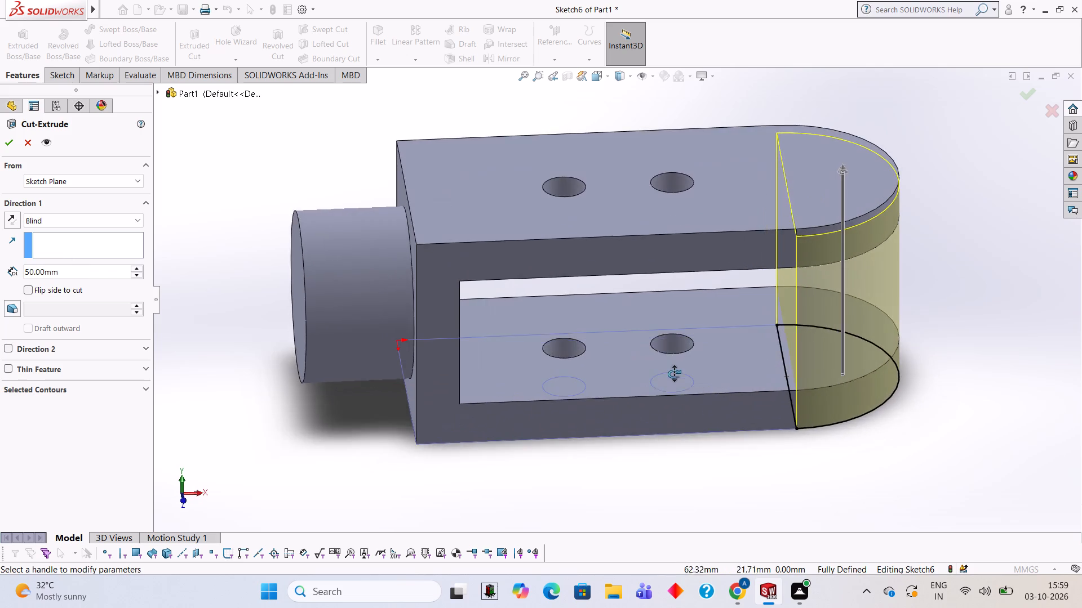
middle_drag(674, 374, 671, 301)
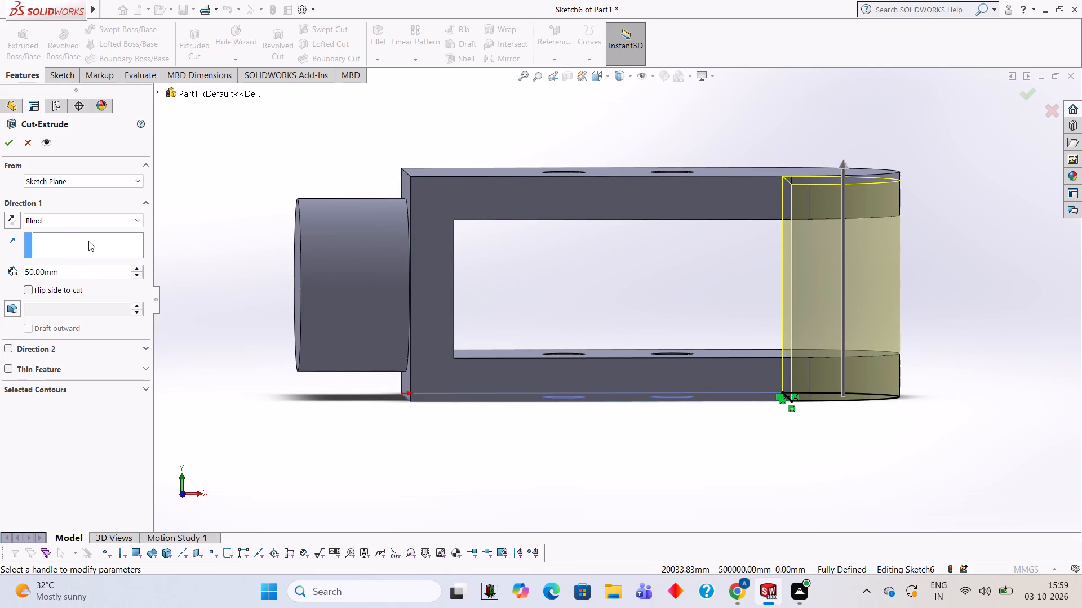
click(76, 274)
key(BackSpace)
key(BackSpace)
key(BackSpace)
key(BackSpace)
key(BackSpace)
key(BackSpace)
key(BackSpace)
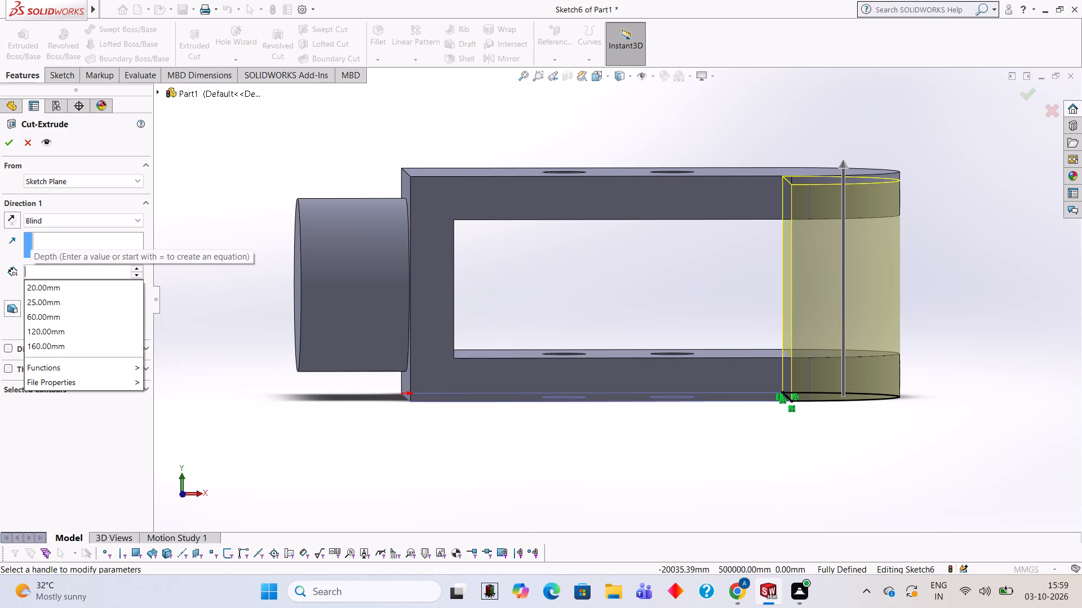
text(70)
key(Return)
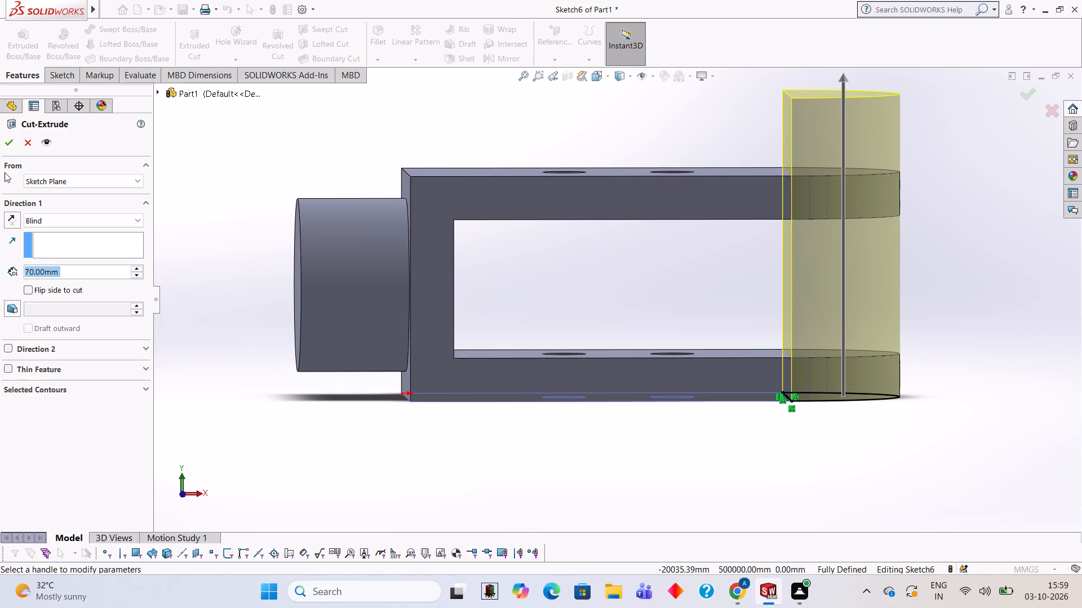
click(12, 140)
click(217, 189)
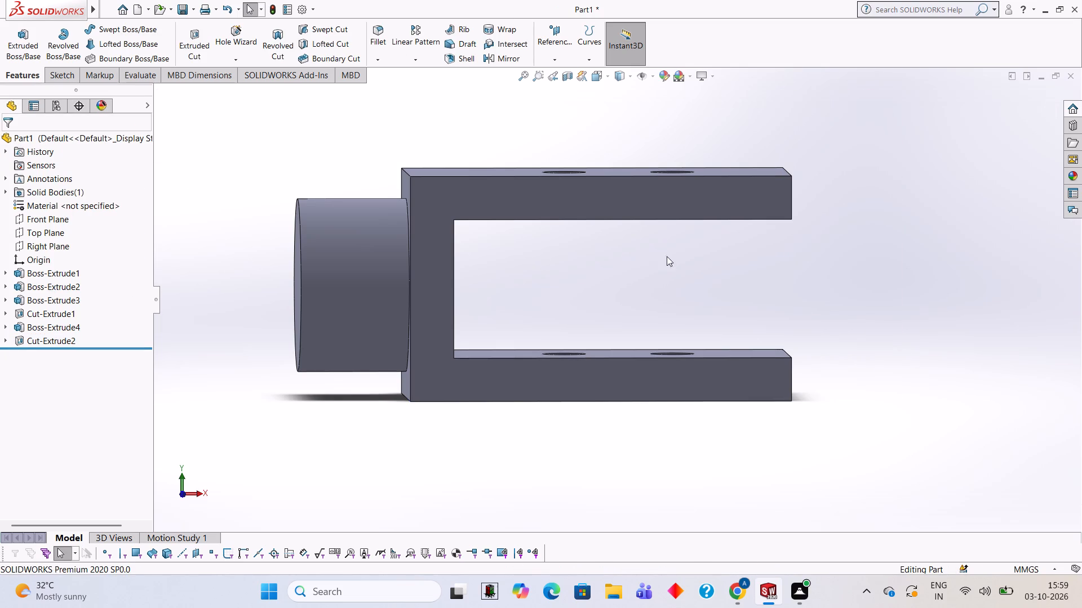
On the lower arm's outer face, sketch a rectangle 52 mm high and 10 mm wide flush with the free end.
scroll(712, 254, up, 2)
middle_drag(715, 254, 719, 185)
middle_drag(694, 336, 682, 240)
middle_drag(814, 281, 799, 328)
middle_click(796, 324)
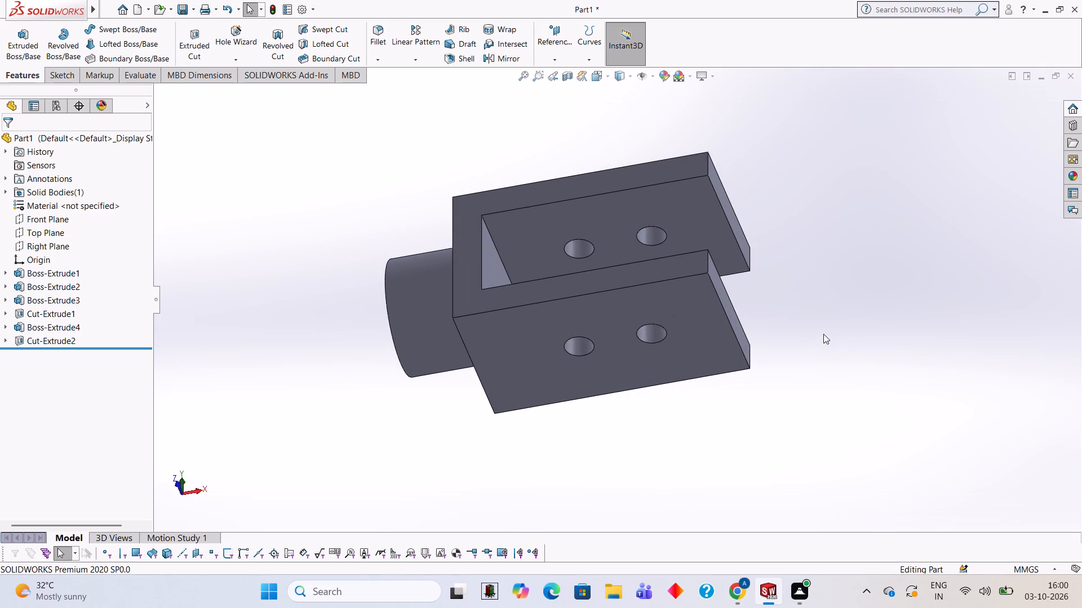
click(682, 302)
click(731, 268)
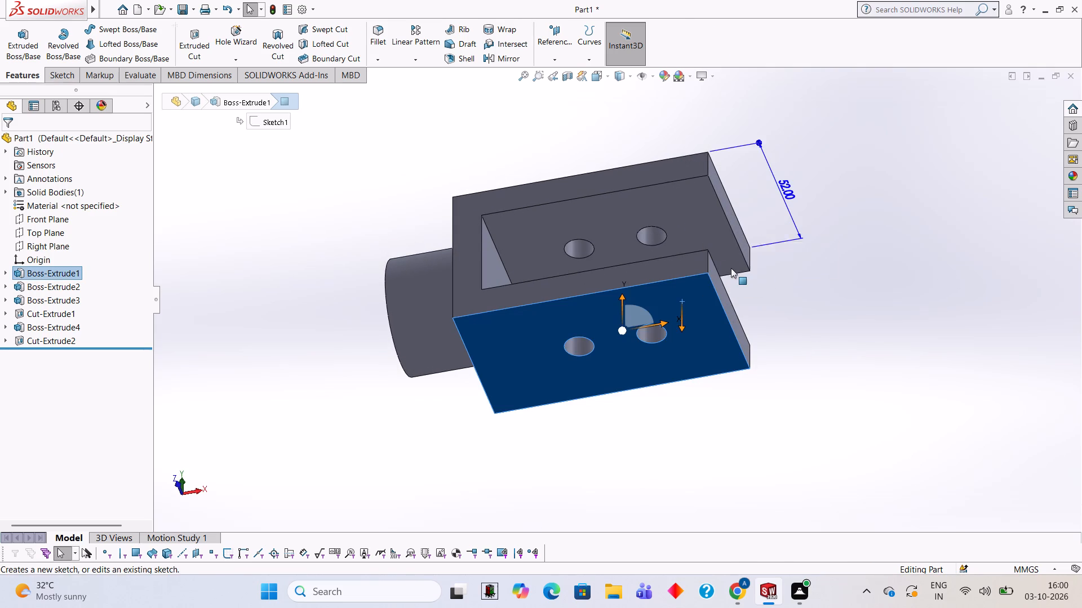
key(ctrl+8)
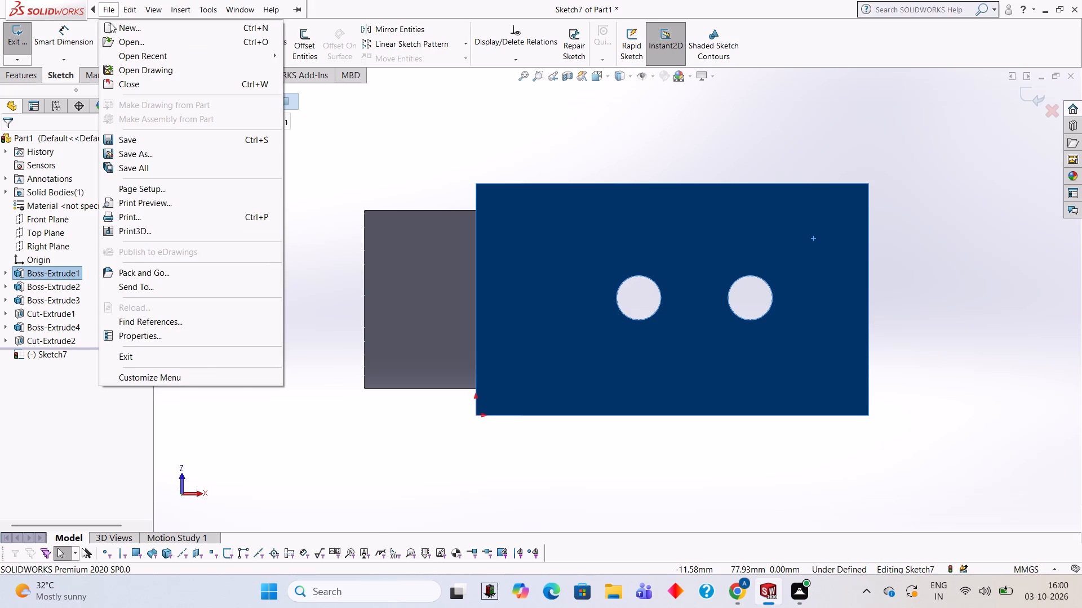
click(348, 96)
click(109, 41)
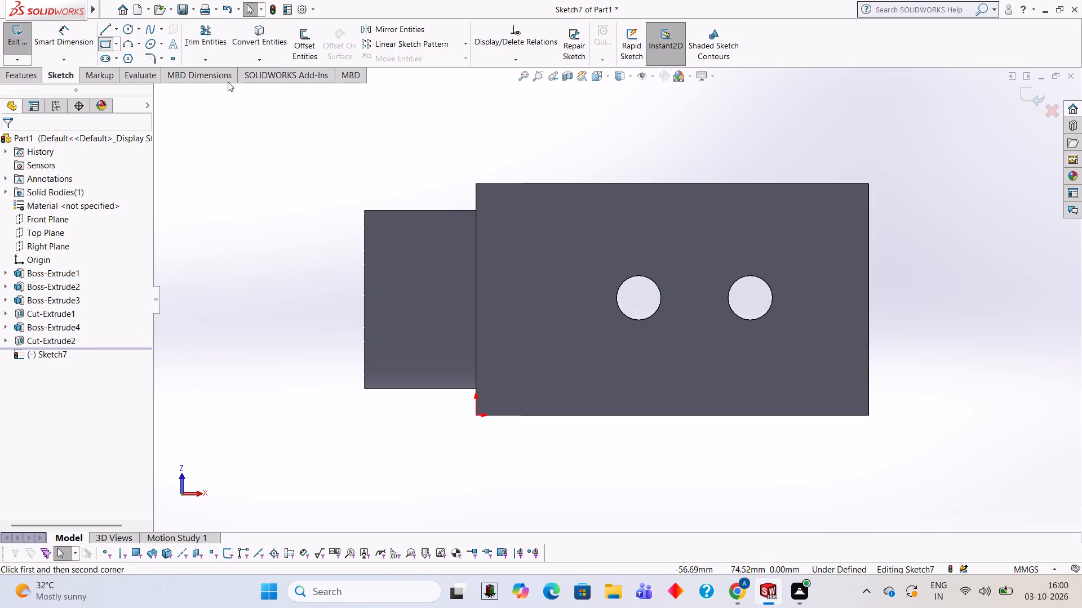
click(868, 182)
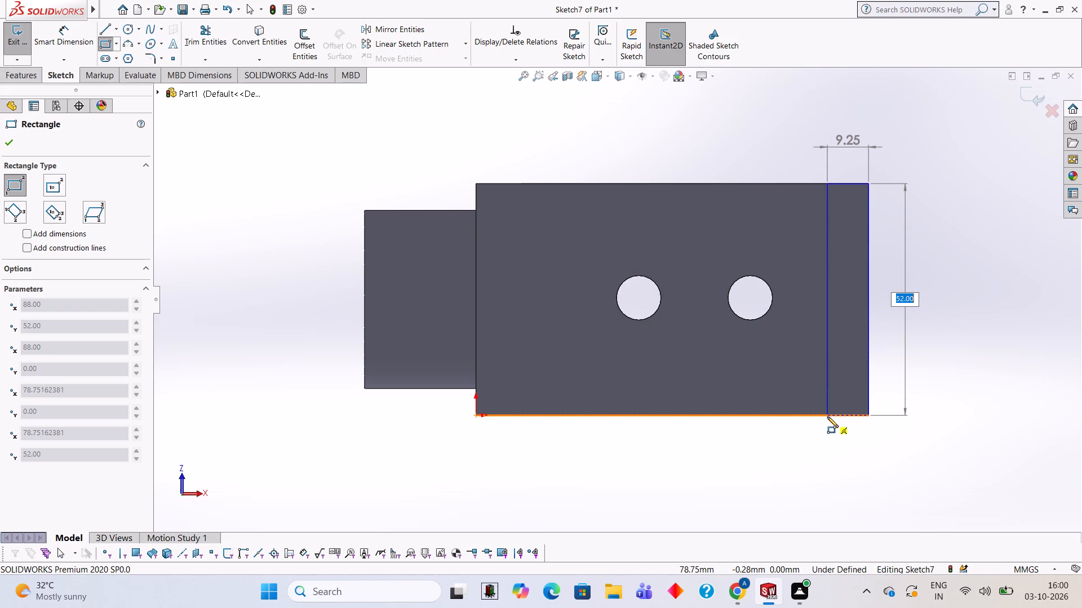
text(52)
key(Return)
text(10)
key(Return)
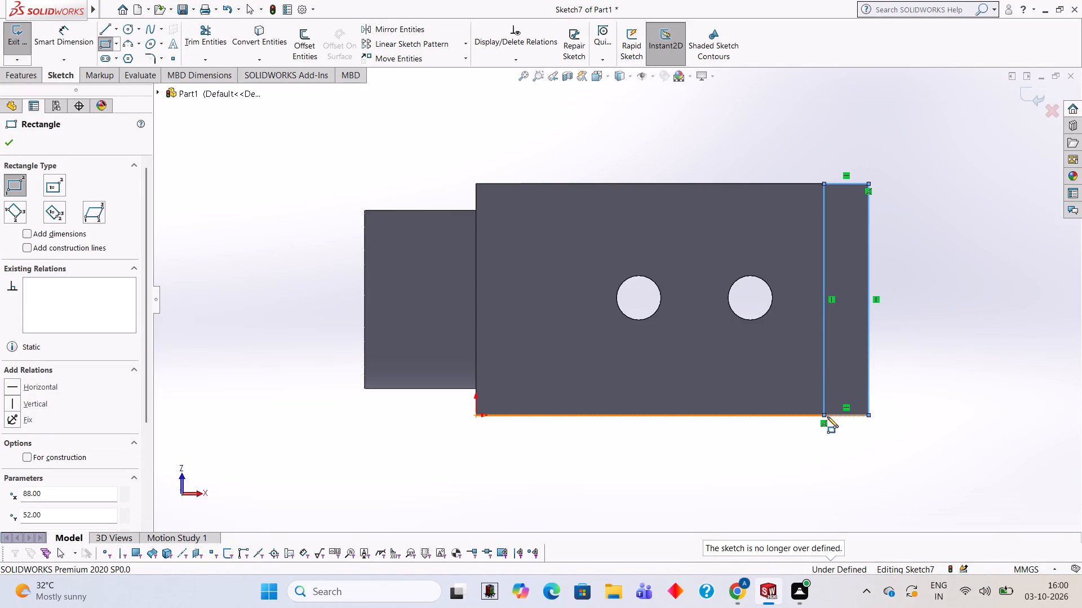
Cut-extrude the end rectangle 70 mm blind, upward through both arms, to shorten them.
click(14, 81)
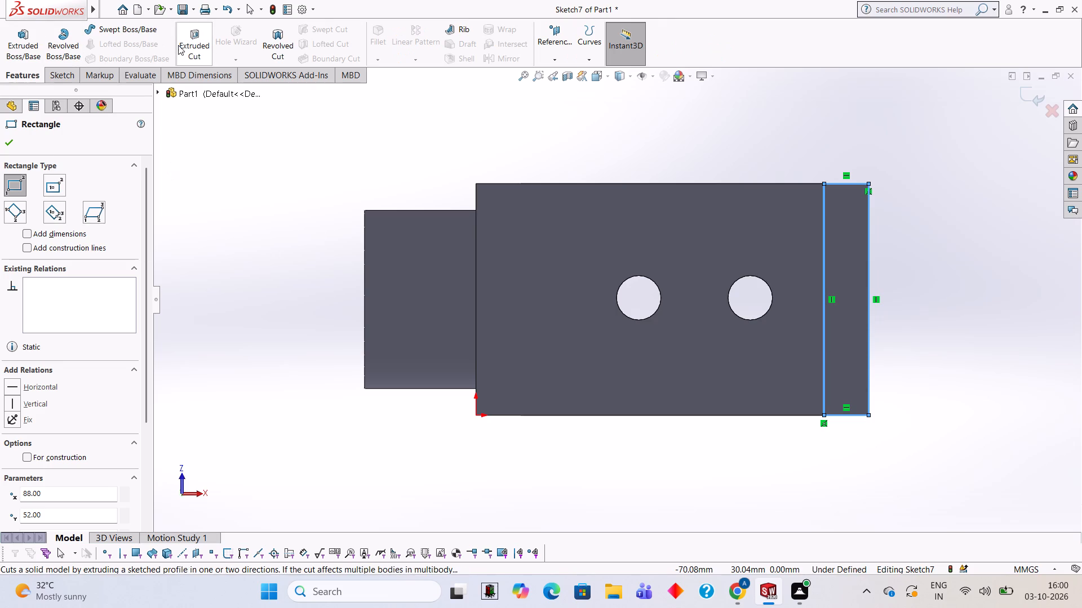
click(181, 46)
middle_drag(575, 164, 575, 347)
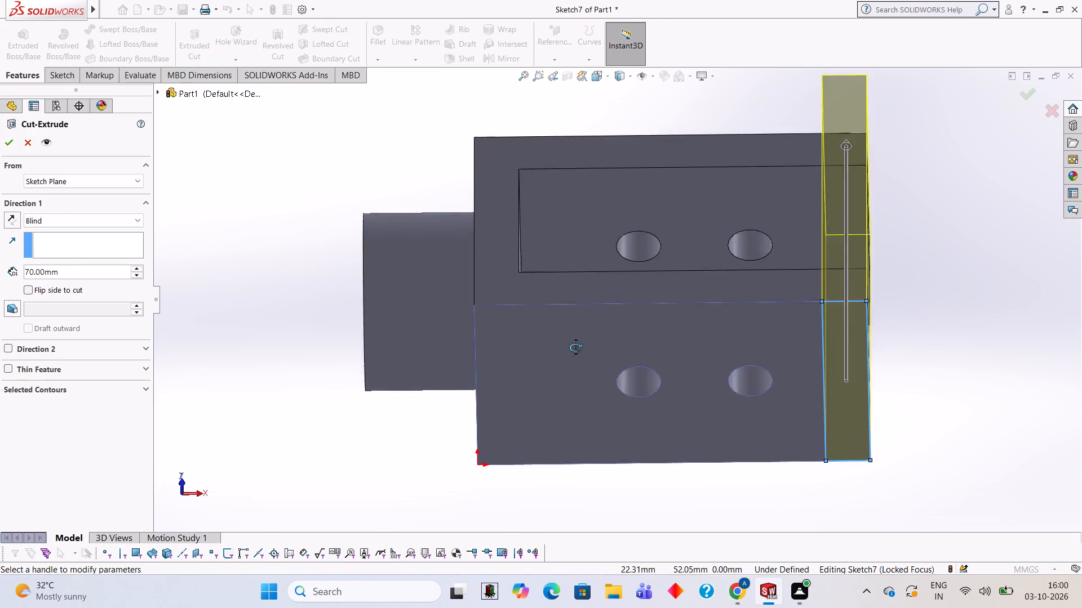
middle_drag(575, 347, 576, 376)
click(11, 149)
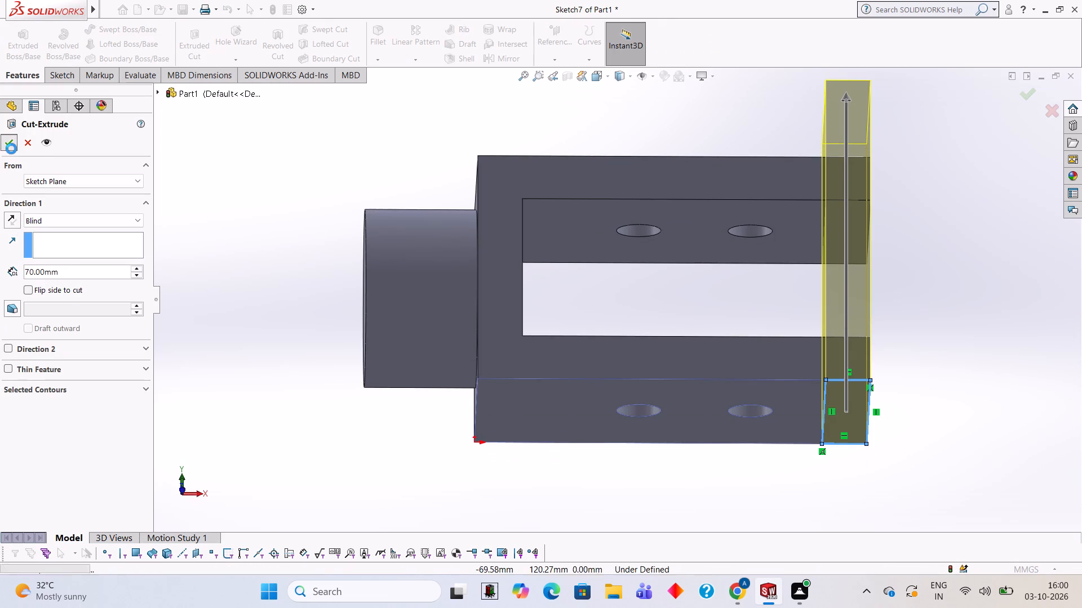
click(292, 173)
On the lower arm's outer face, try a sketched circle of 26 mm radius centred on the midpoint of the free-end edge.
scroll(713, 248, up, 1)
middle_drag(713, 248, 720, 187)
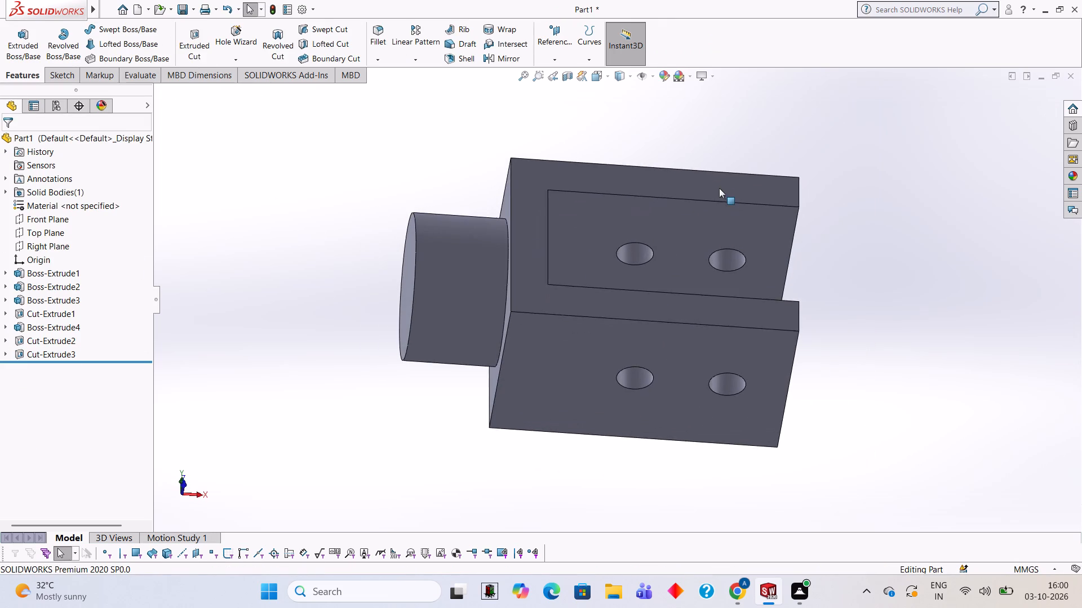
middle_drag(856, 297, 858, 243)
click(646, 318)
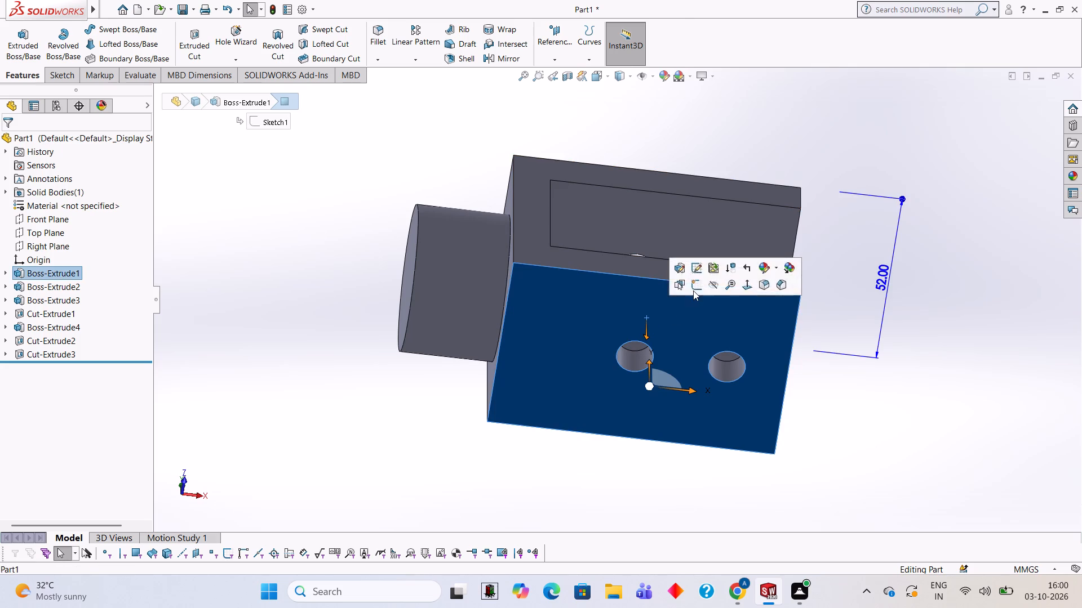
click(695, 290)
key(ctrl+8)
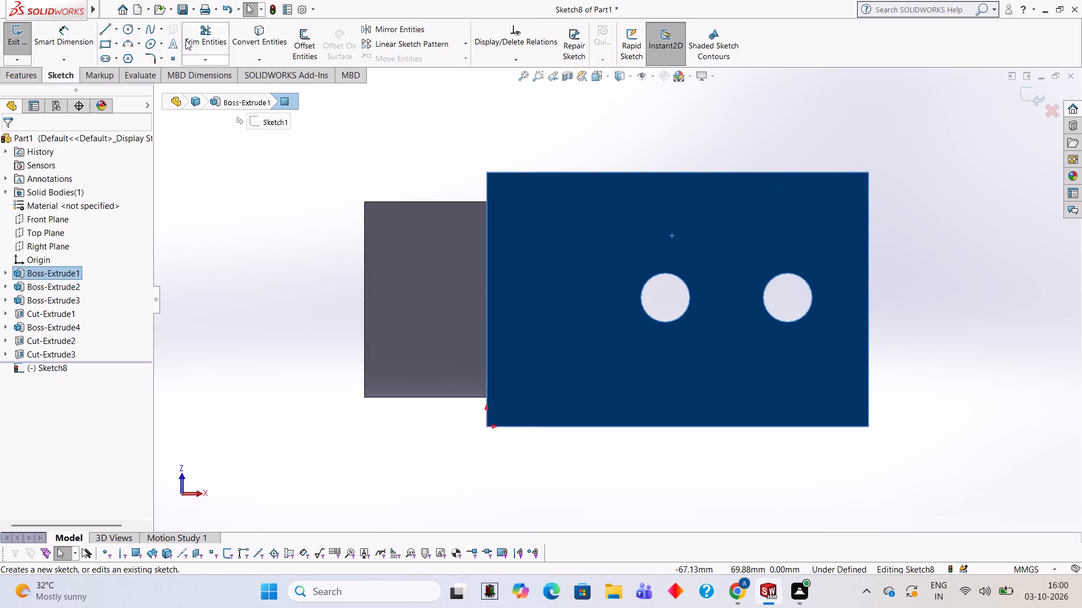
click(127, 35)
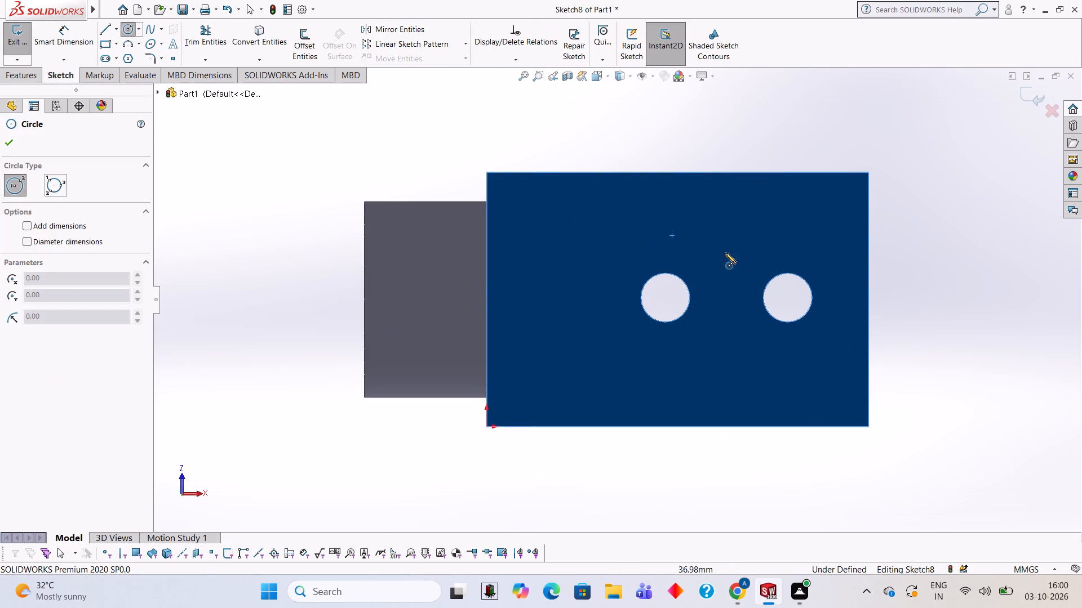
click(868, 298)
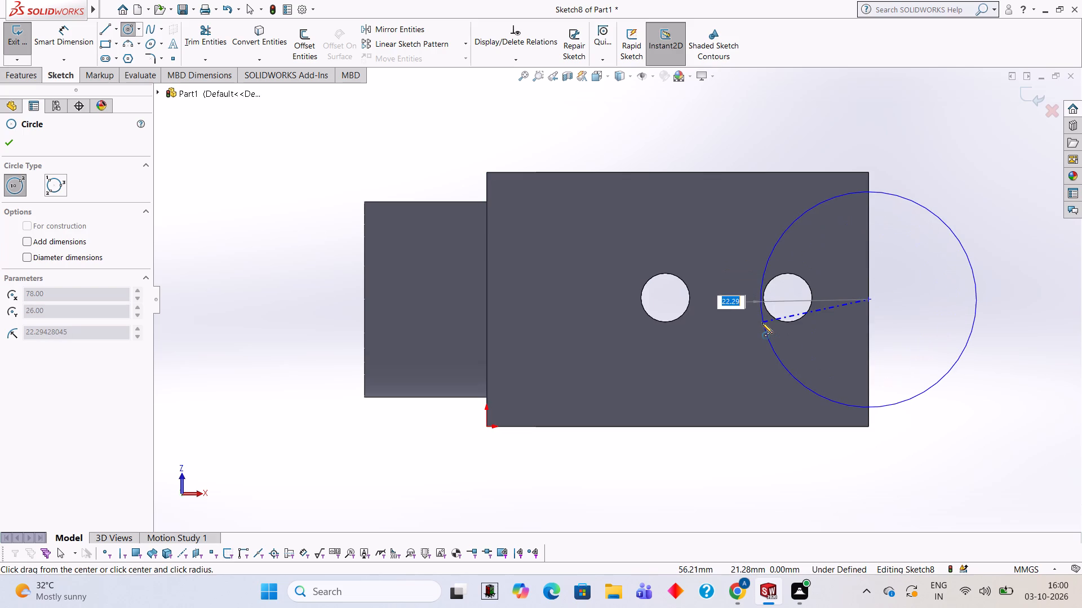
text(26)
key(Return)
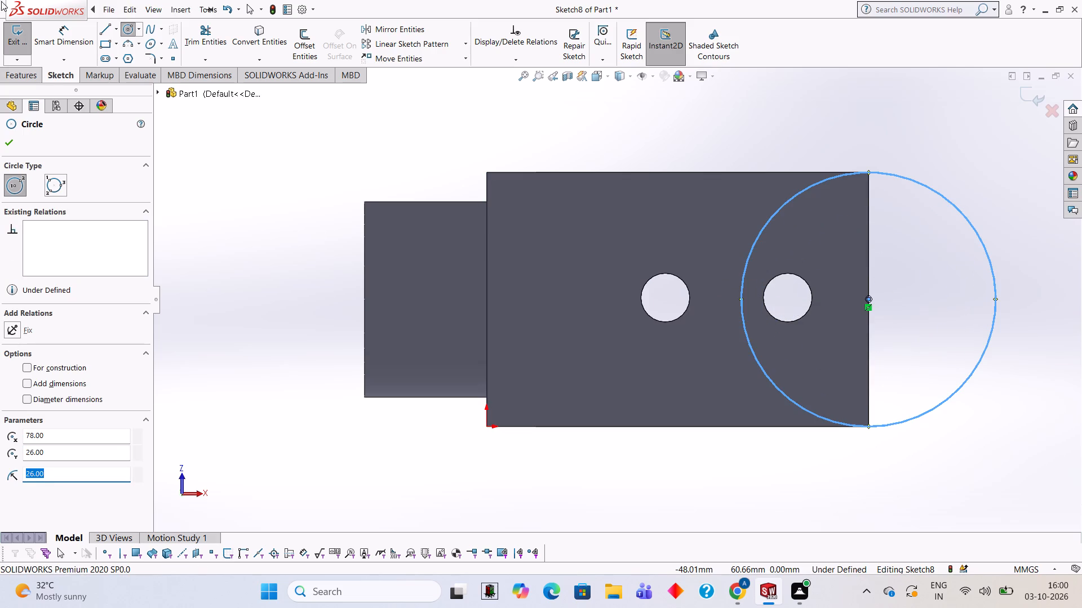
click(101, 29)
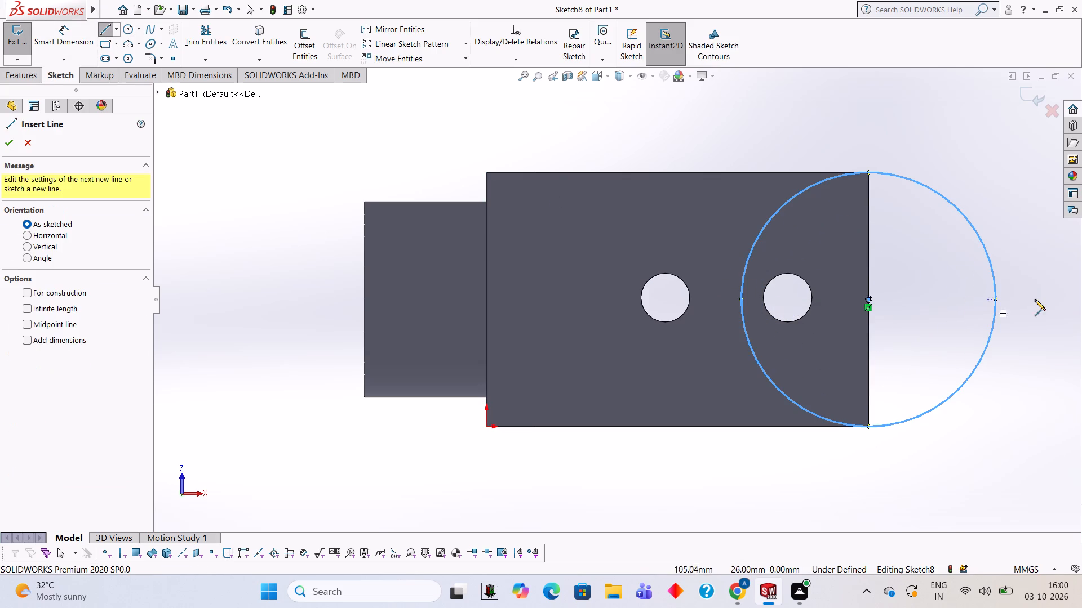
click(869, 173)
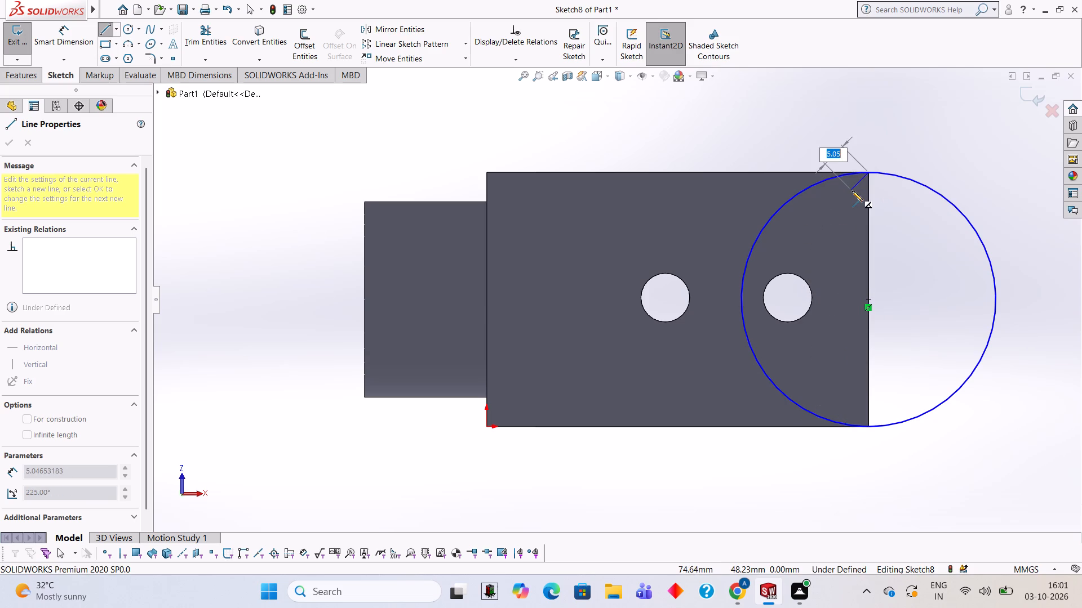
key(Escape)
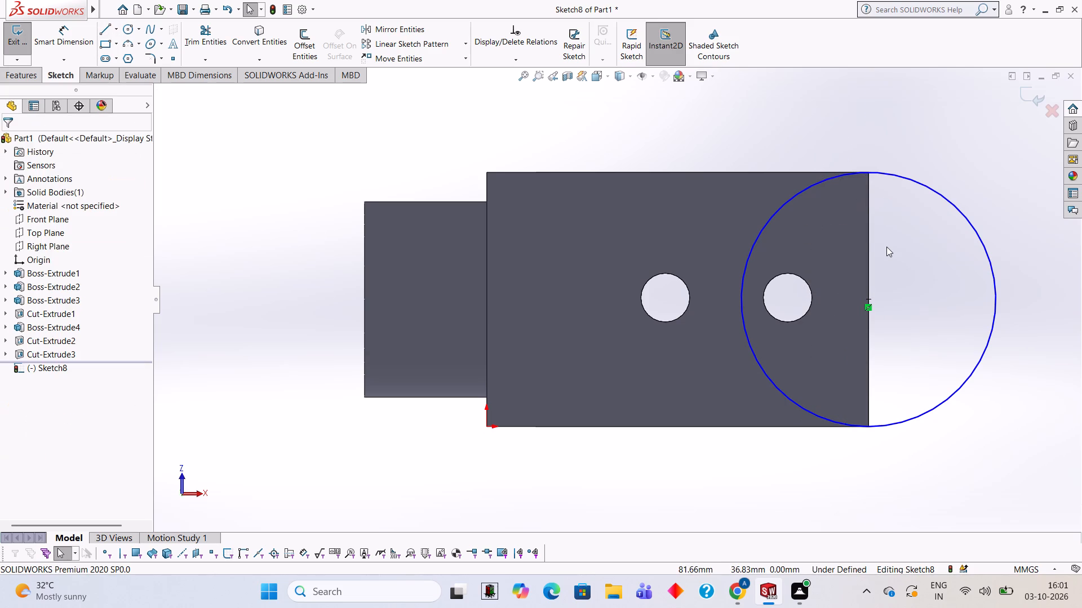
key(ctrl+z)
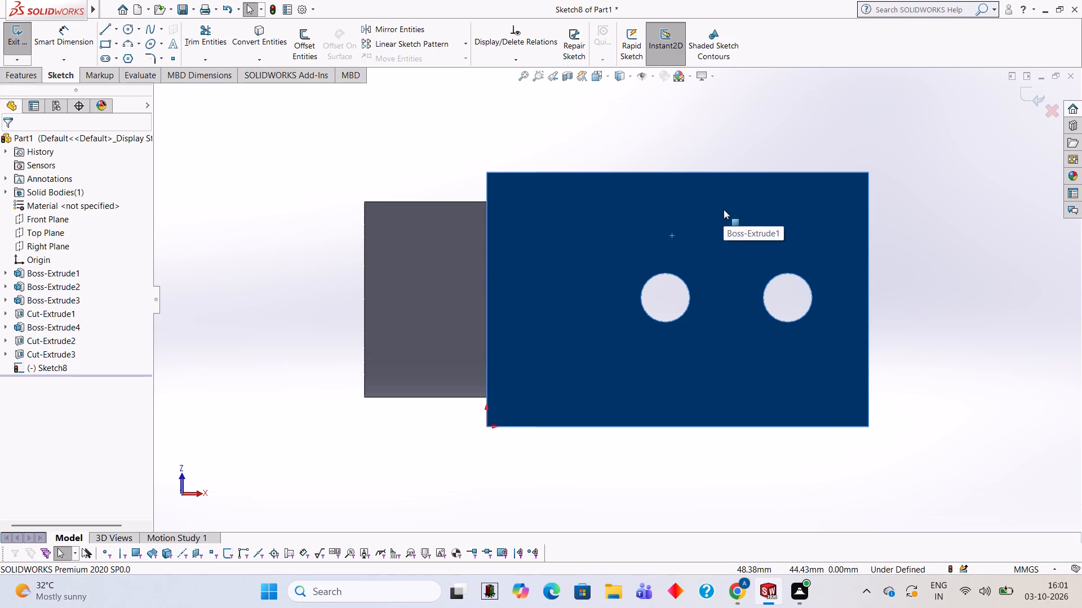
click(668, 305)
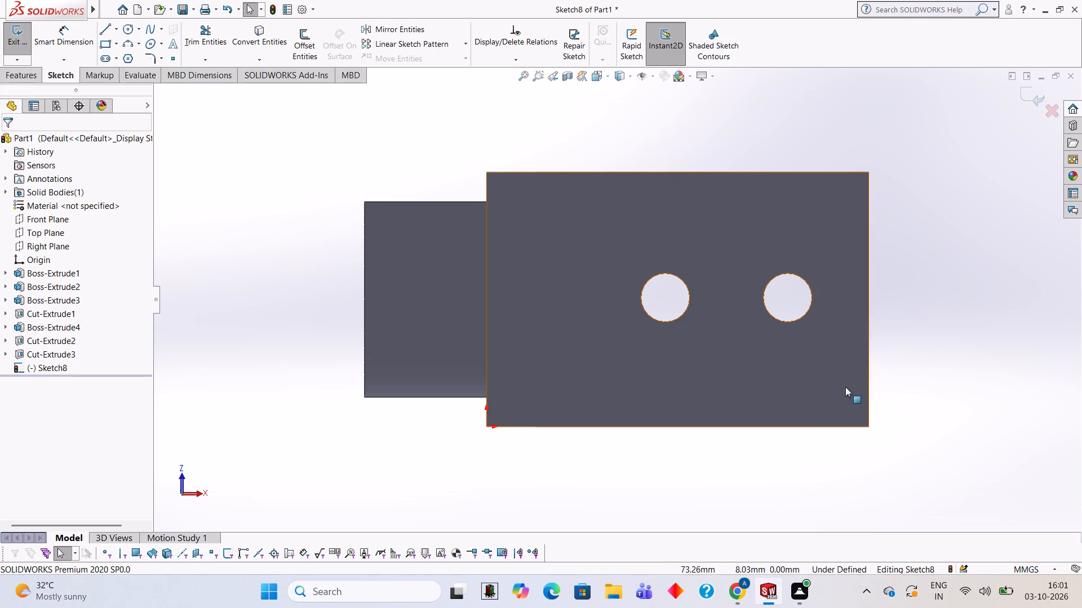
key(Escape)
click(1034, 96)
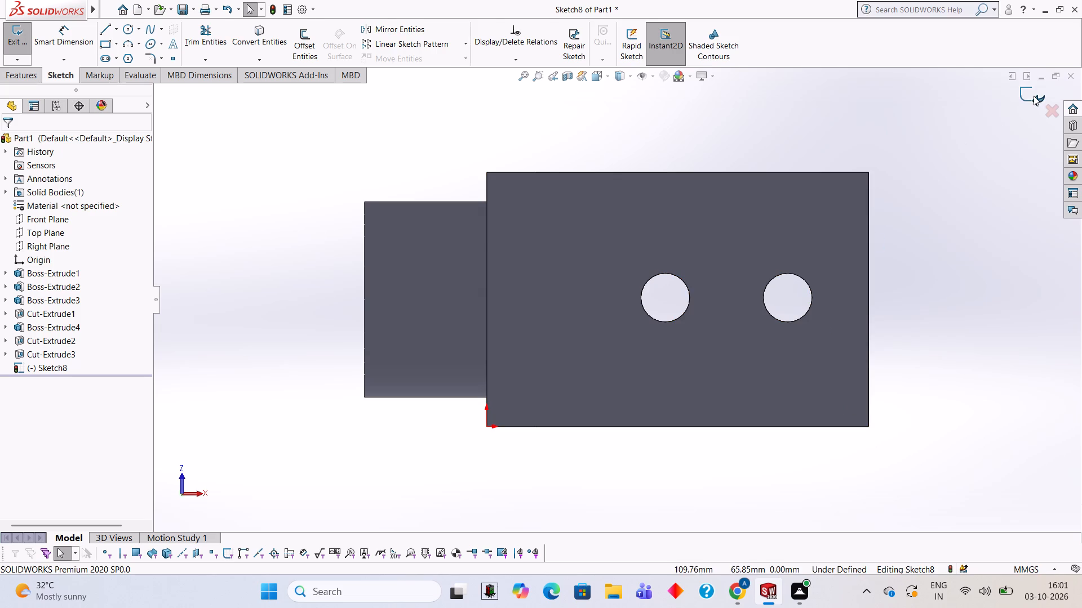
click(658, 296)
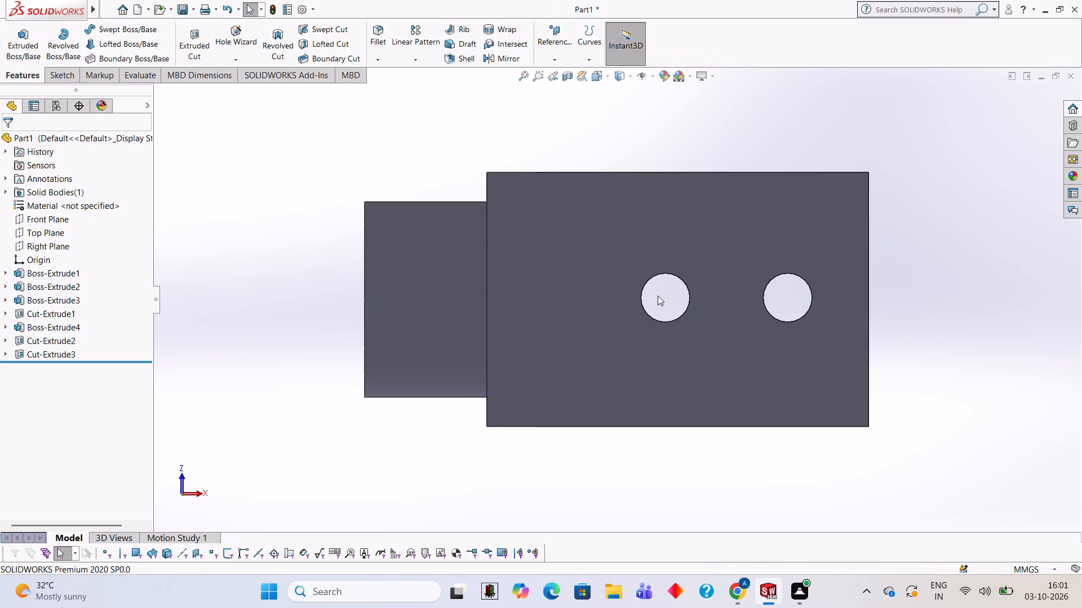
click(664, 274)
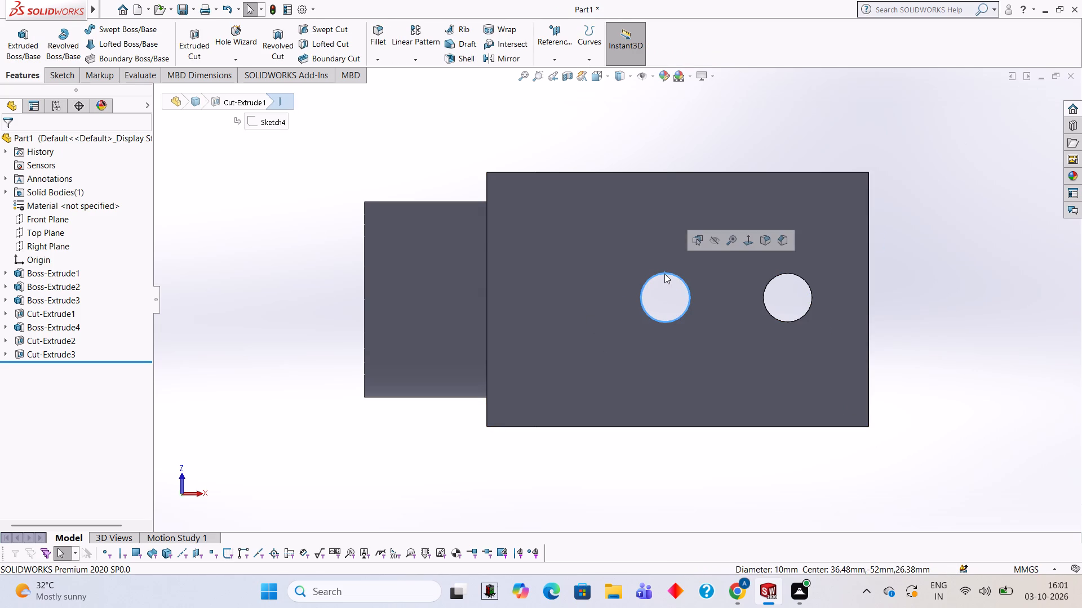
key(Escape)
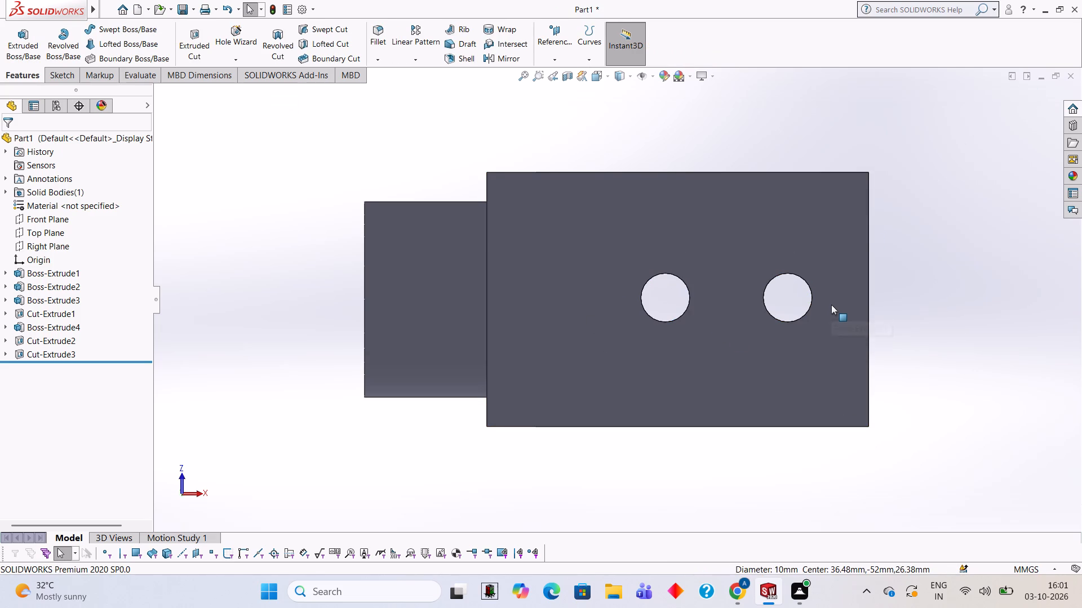
Undo the end cuts, the cylindrical boss and the two holes, back to the empty hole sketch on the lower arm's outer face.
key(ctrl+z)
key(ctrl+z)
key(ctrl+z)
key(ctrl+z)
key(ctrl+z)
key(ctrl+z)
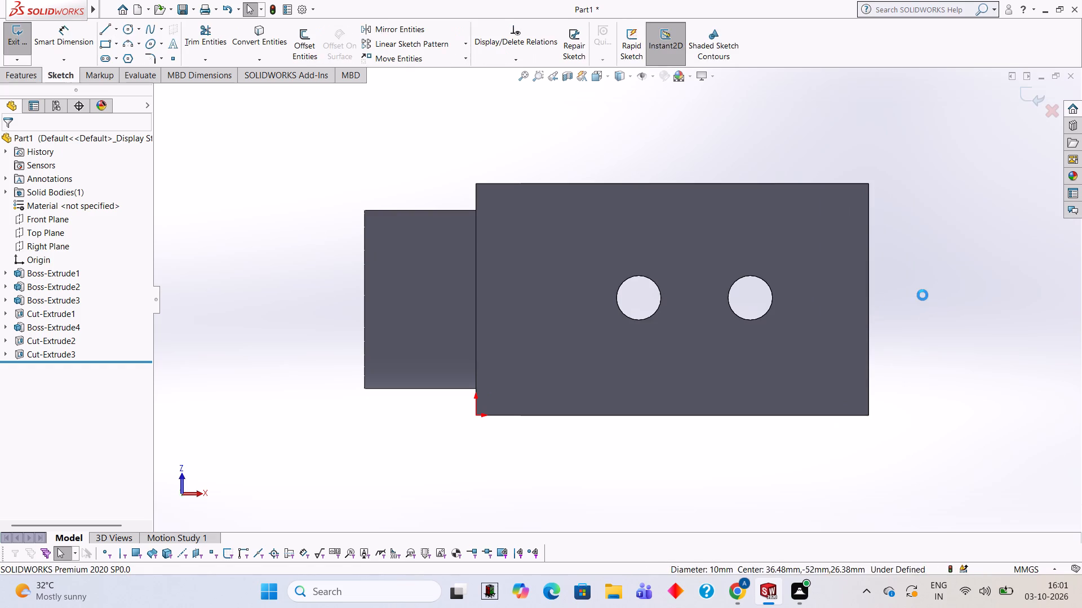
key(ctrl+z)
key(ctrl+z)
key(ctrl+z)
key(ctrl+z)
key(ctrl+z)
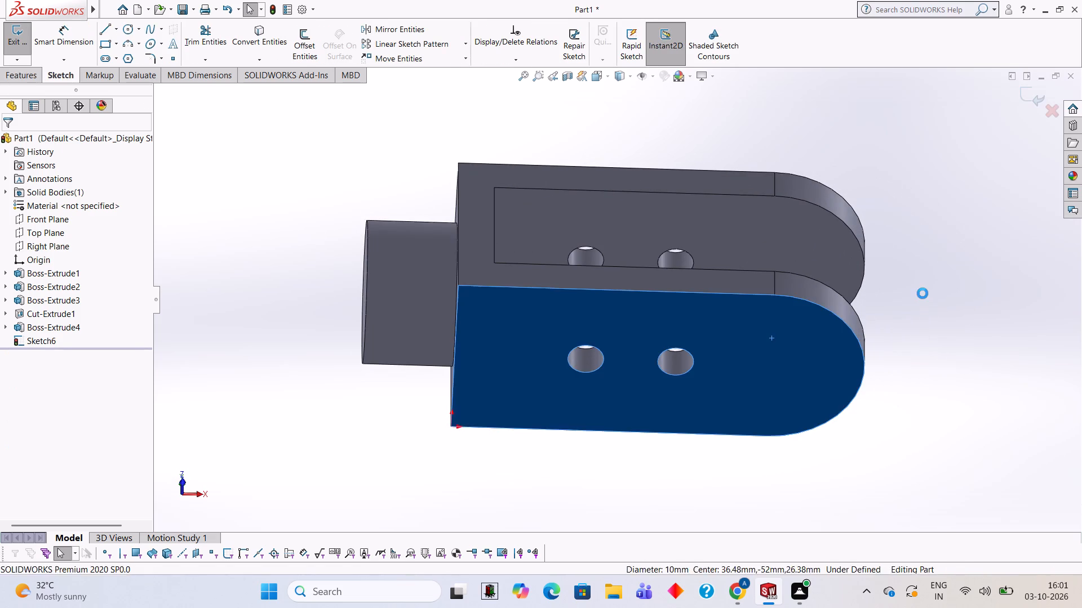
key(ctrl+z)
key(ctrl+z)
key(ctrl+z)
key(ctrl+z)
key(ctrl+z)
key(ctrl+z)
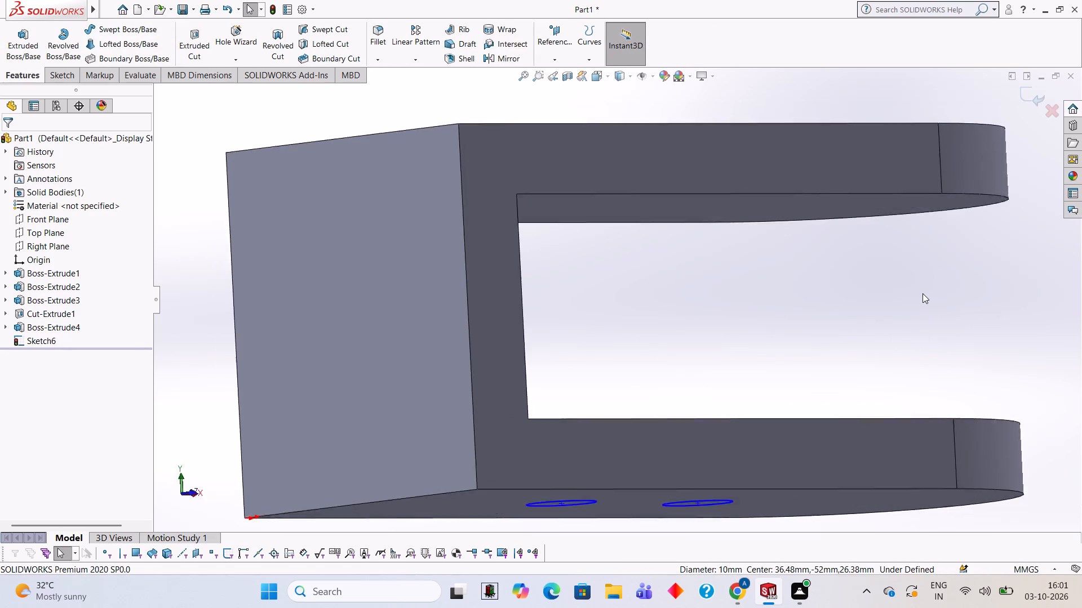
key(ctrl+z)
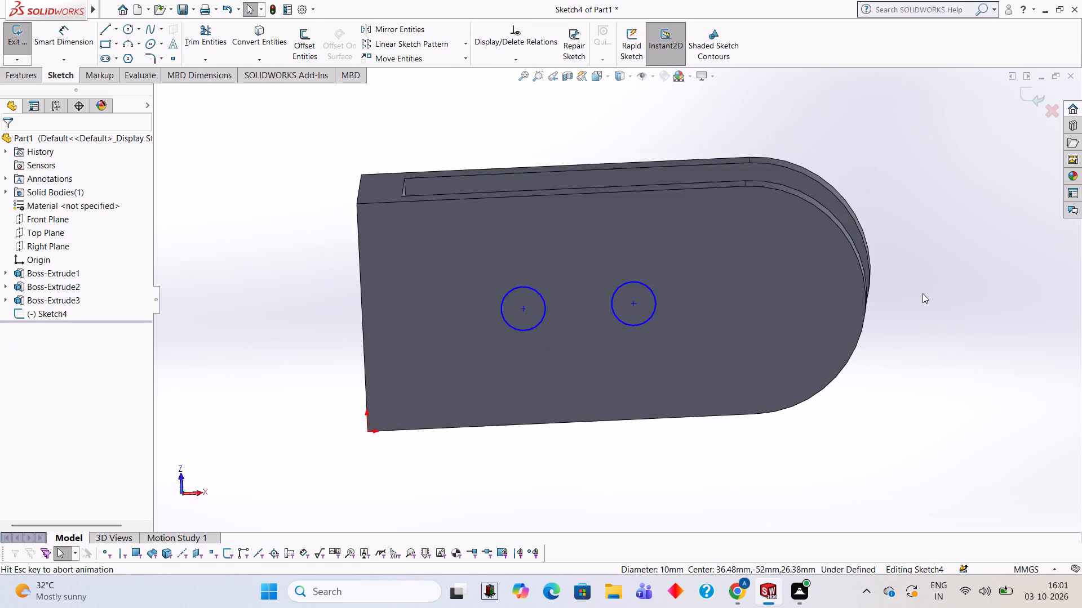
key(ctrl+z)
key(ctrl+z)
key(ctrl+z)
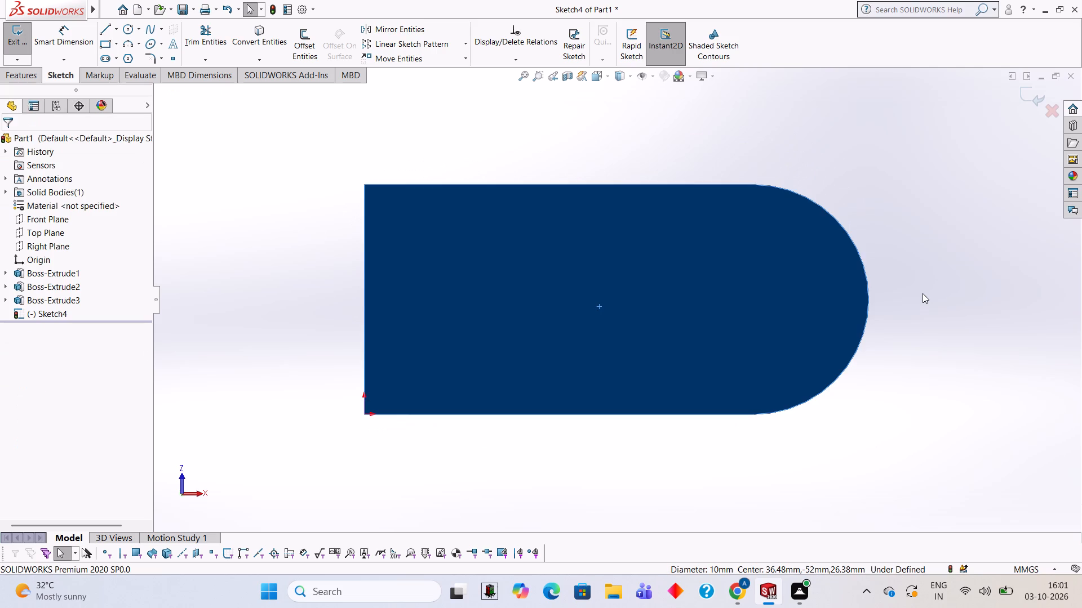
Sketch a circle of 26 mm radius on the lower arm's outer face, concentric with its rounded end.
key(Escape)
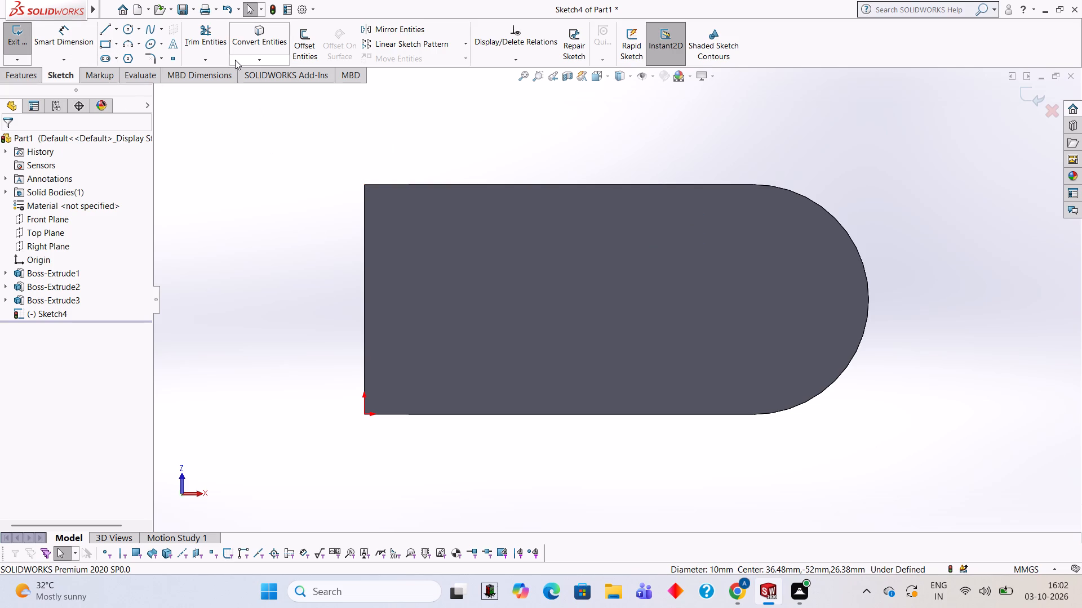
click(127, 29)
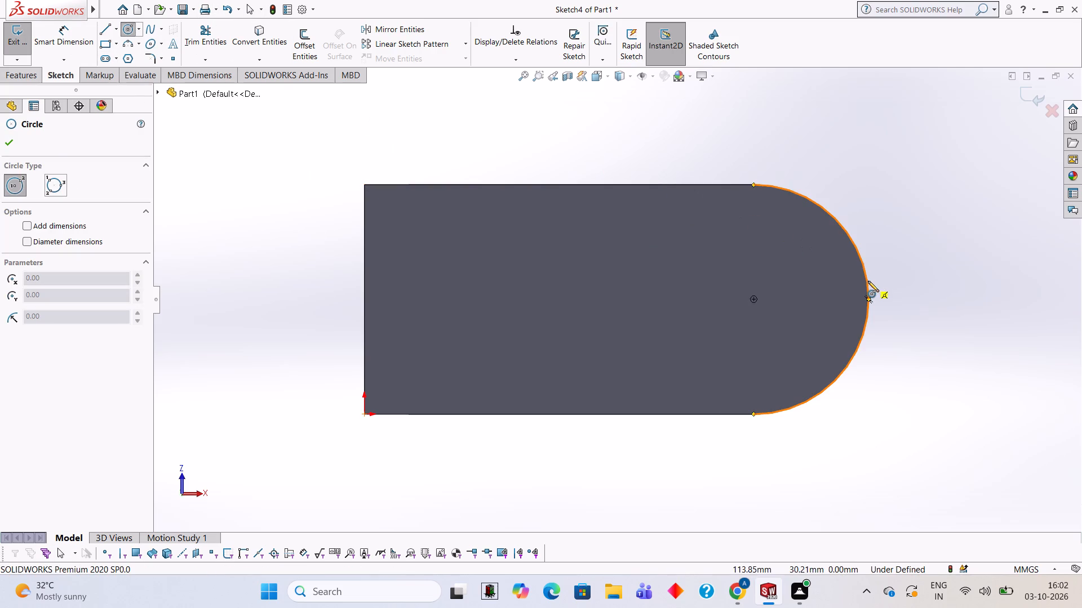
click(753, 299)
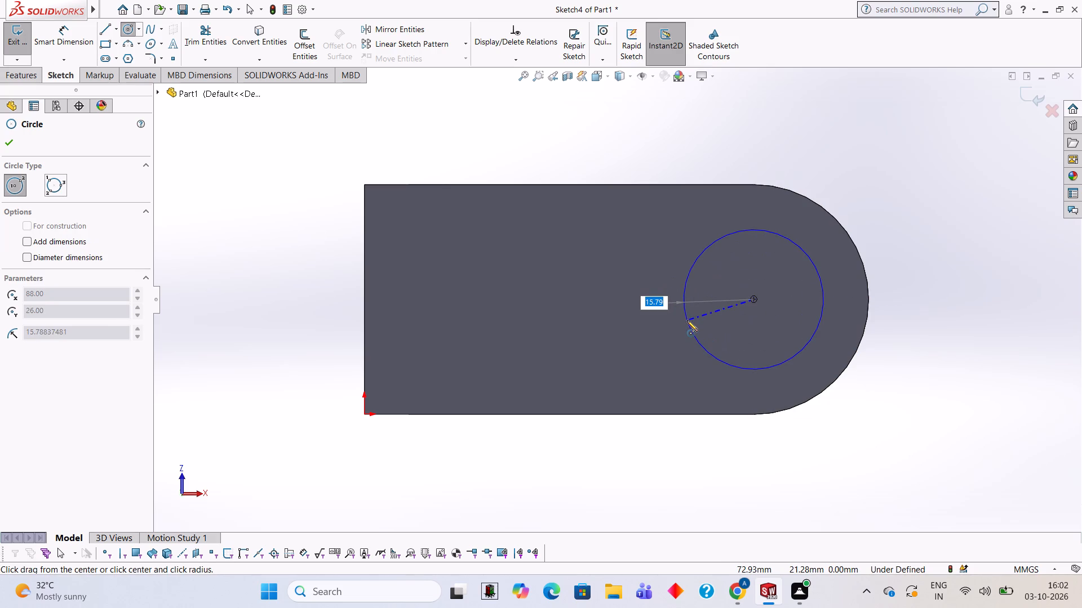
text(26)
key(Return)
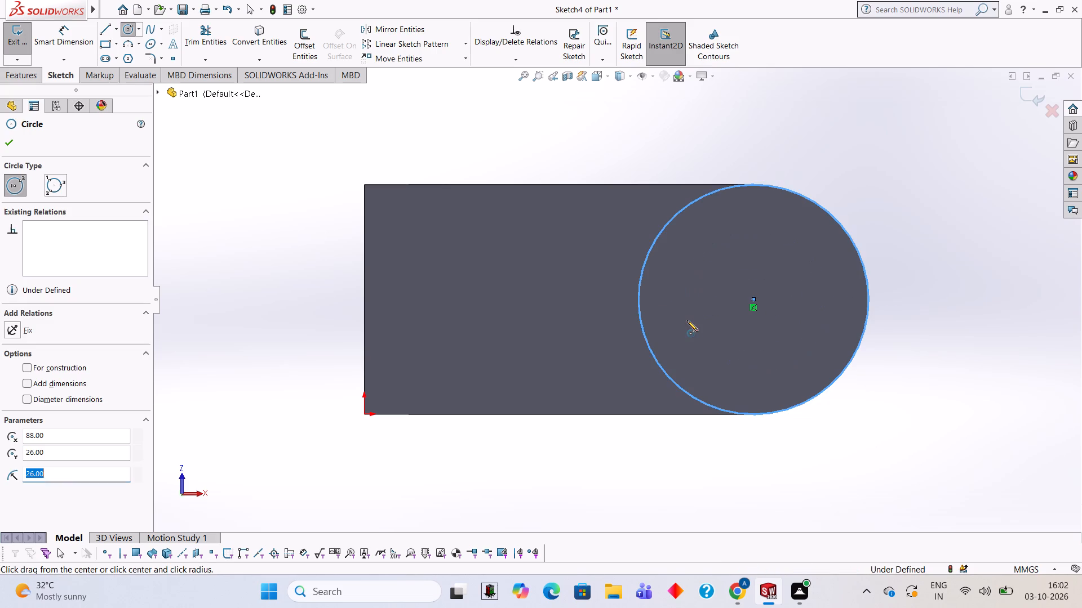
Draw a vertical line across the circle's full diameter and trim away the half facing the bracket's closed end.
click(109, 29)
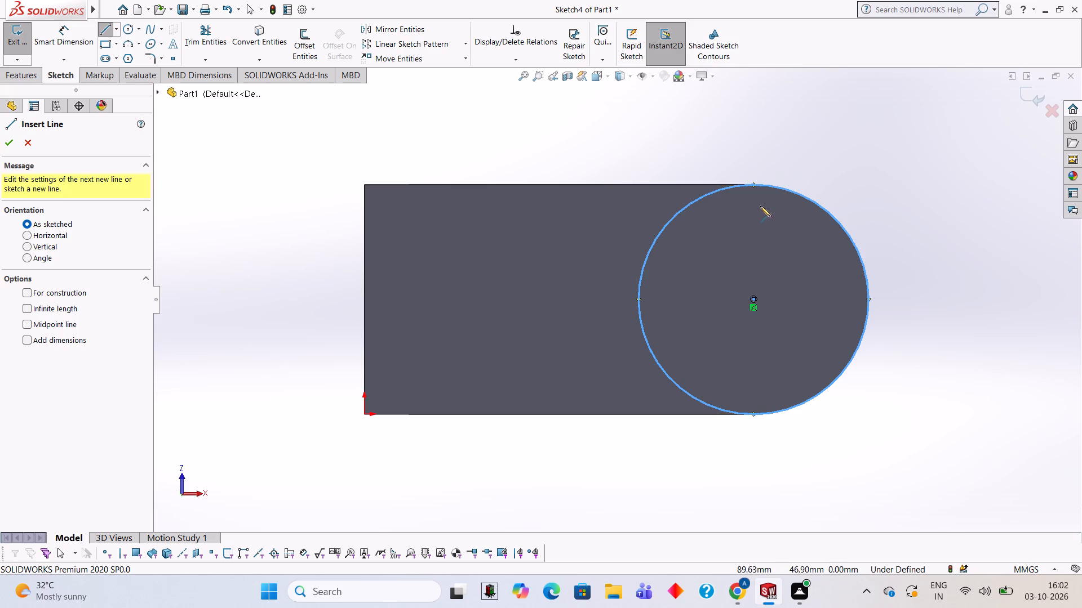
click(753, 186)
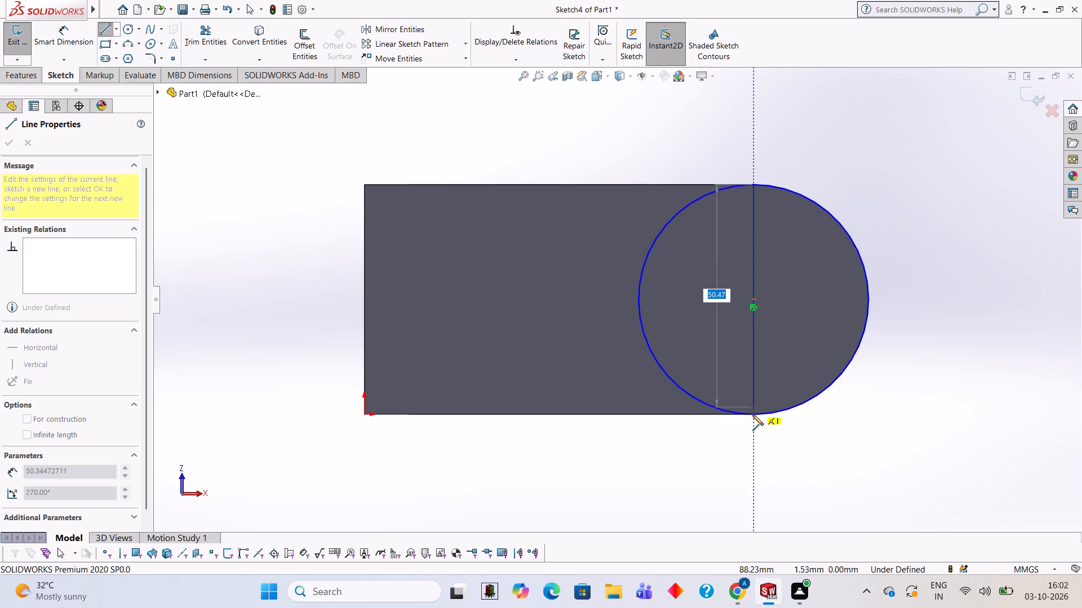
click(753, 415)
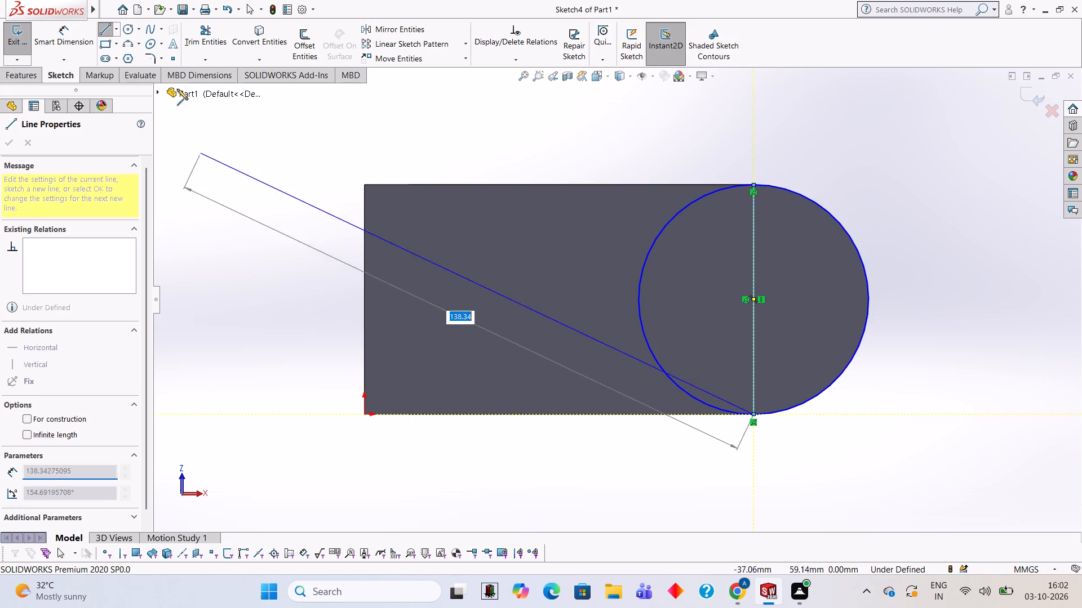
click(202, 39)
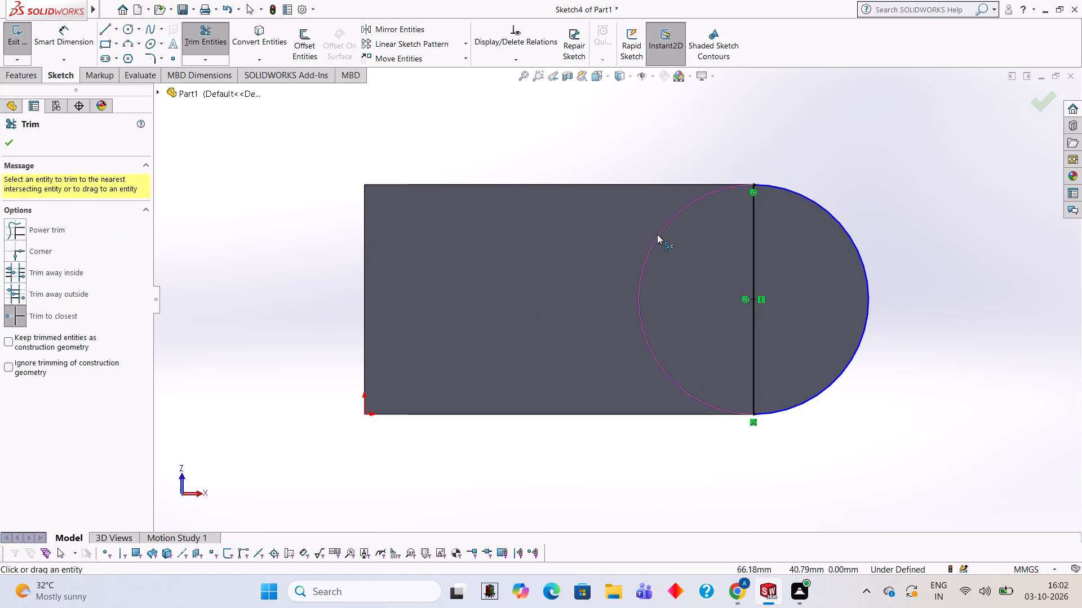
click(657, 234)
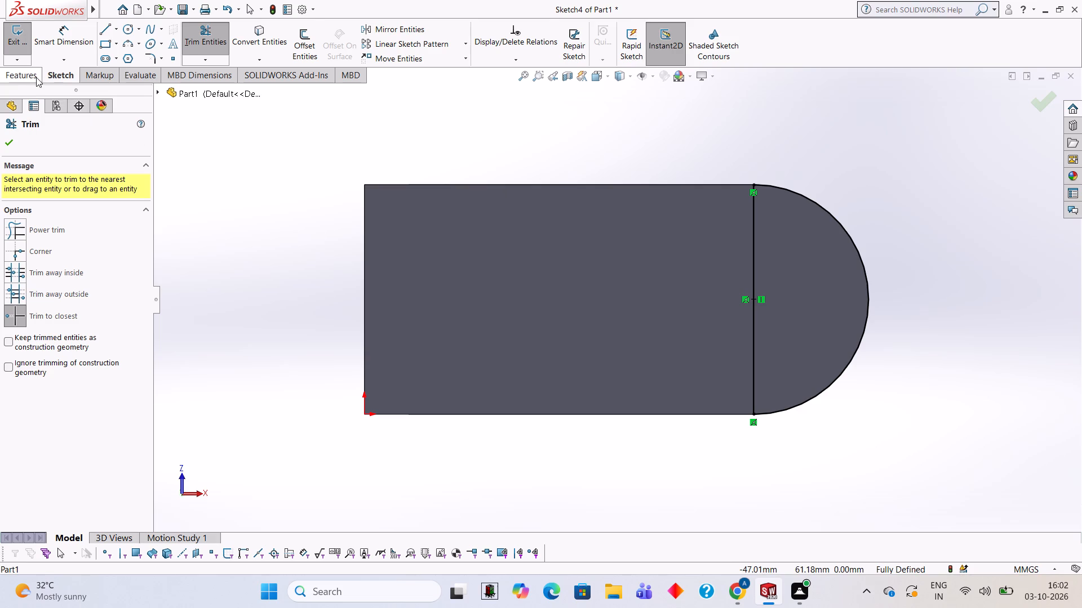
Cut-extrude the half-round profile 70 mm blind, upward through both arms, to remove their rounded ends.
click(36, 77)
click(197, 46)
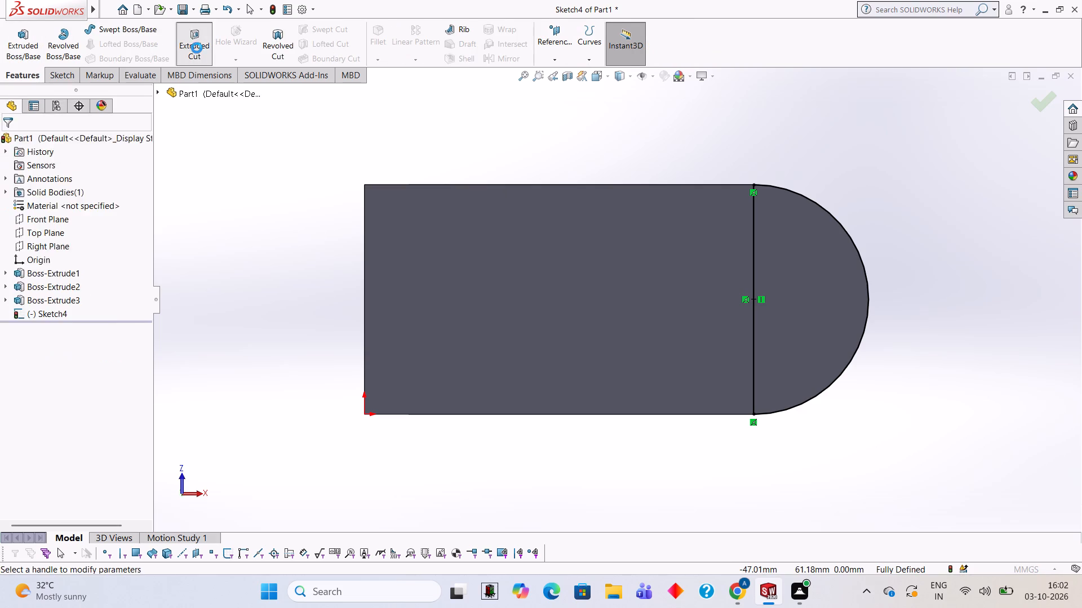
middle_drag(530, 160, 551, 352)
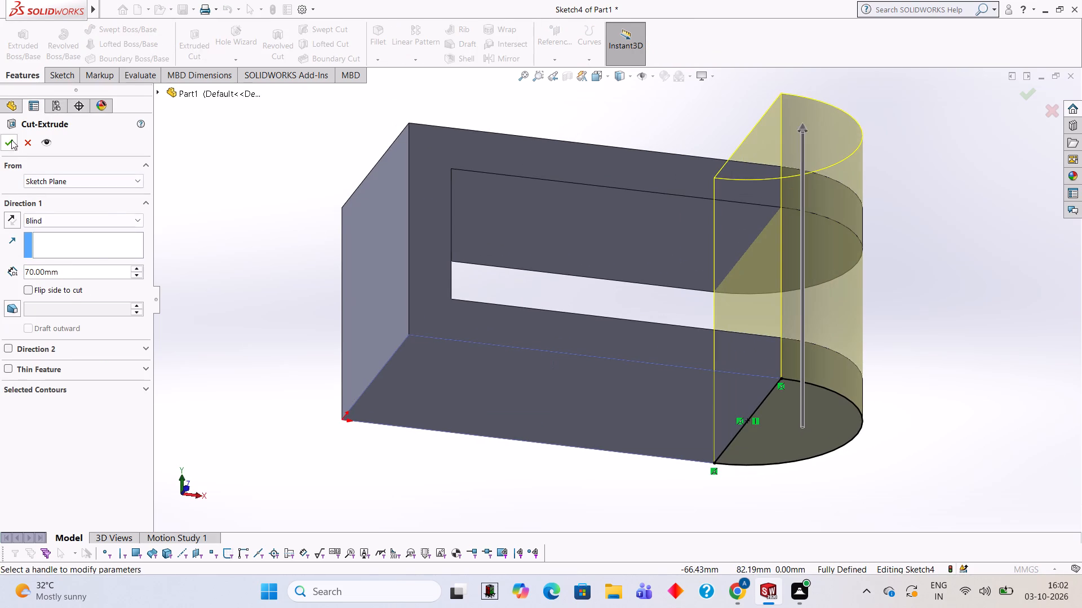
click(11, 140)
click(237, 217)
Sketch a closed 26 mm by 52 mm rectangle with lines on the lower arm's outer face, flush with its open end.
scroll(592, 286, up, 1)
middle_drag(592, 290, 578, 226)
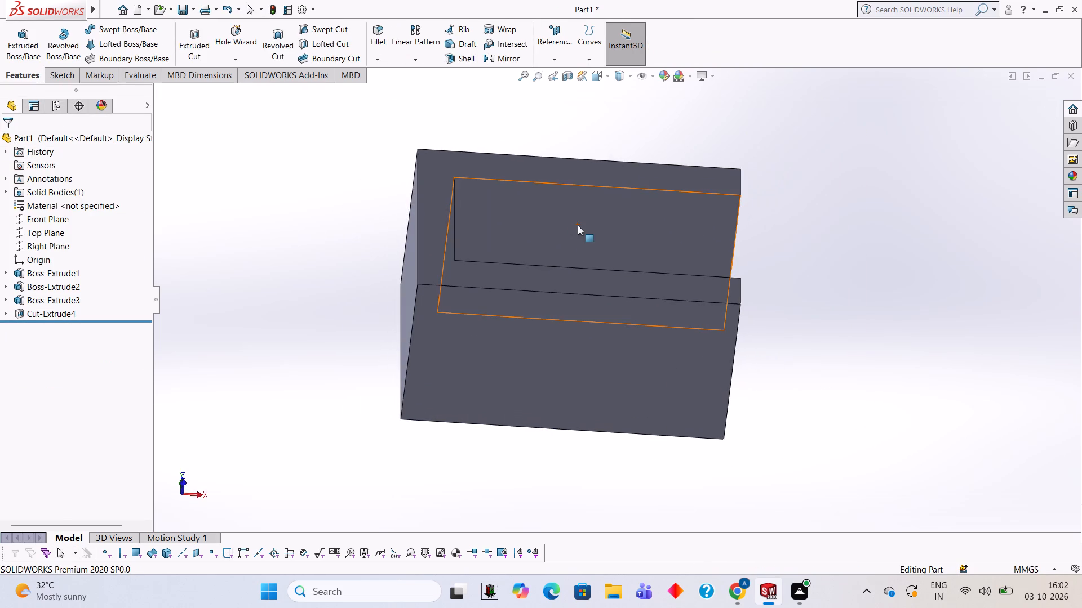
middle_drag(752, 334, 761, 278)
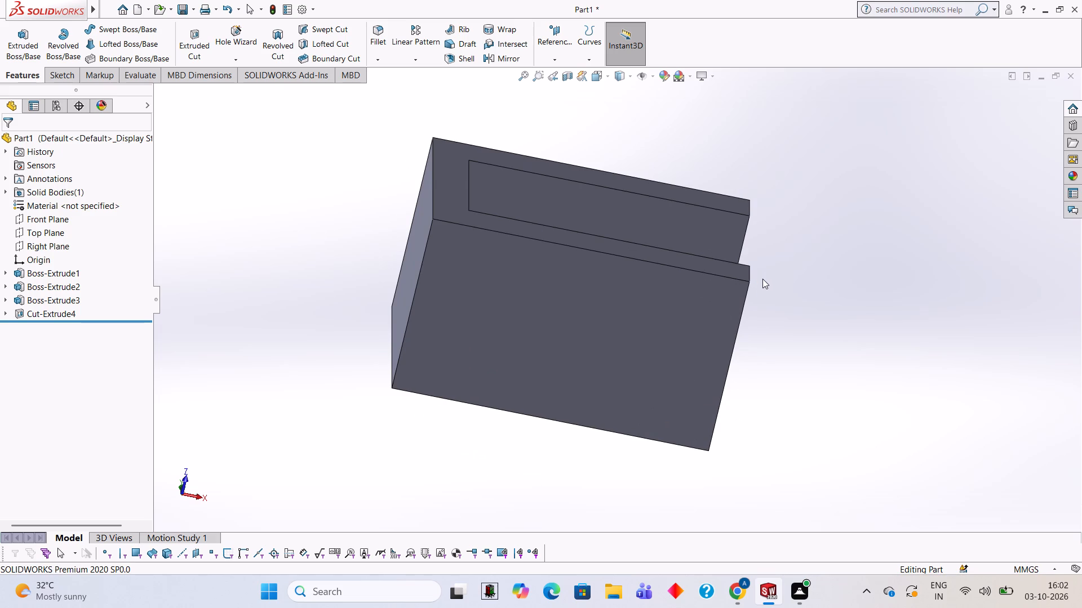
middle_drag(837, 244, 826, 217)
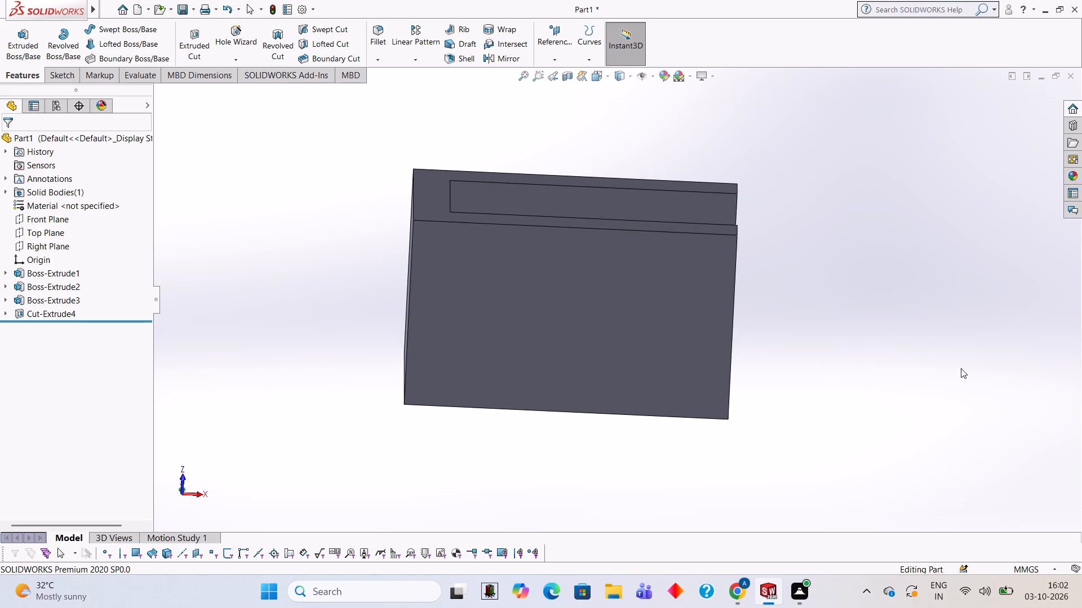
click(518, 326)
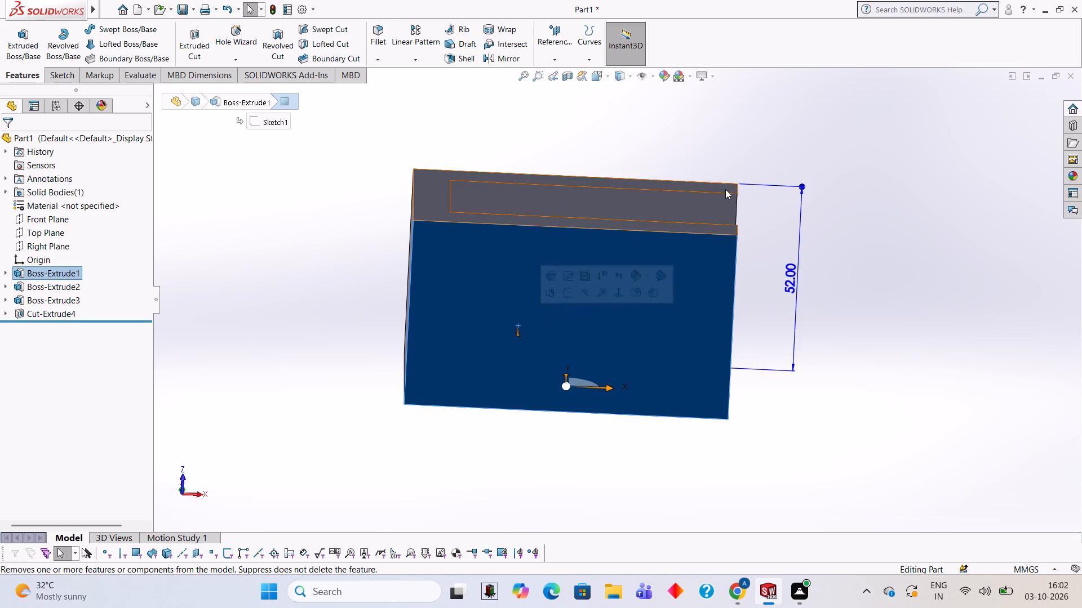
key(Escape)
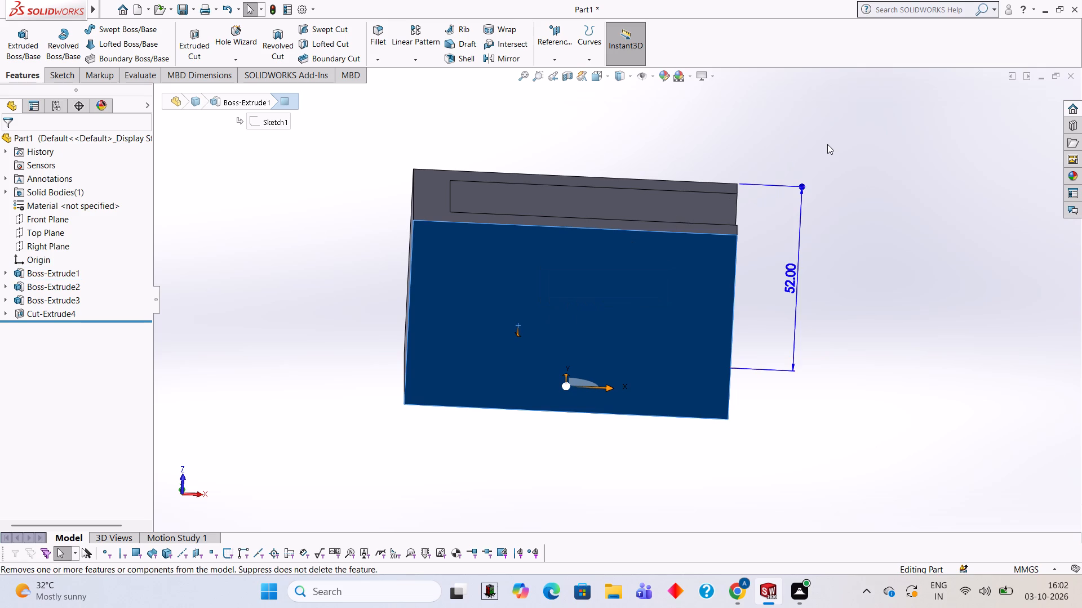
drag(610, 256, 615, 255)
click(659, 226)
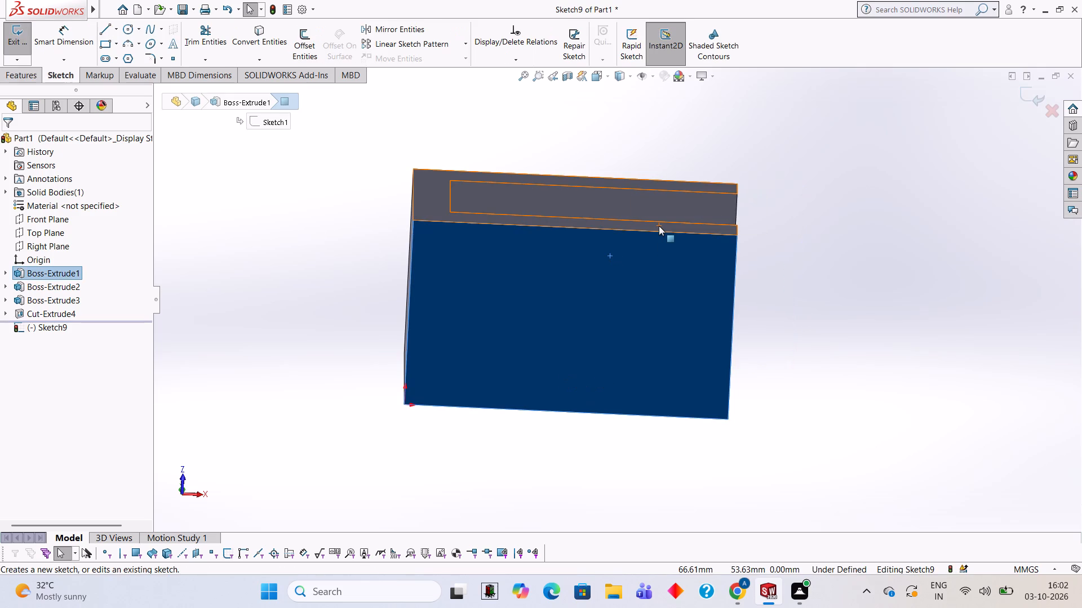
key(ctrl+8)
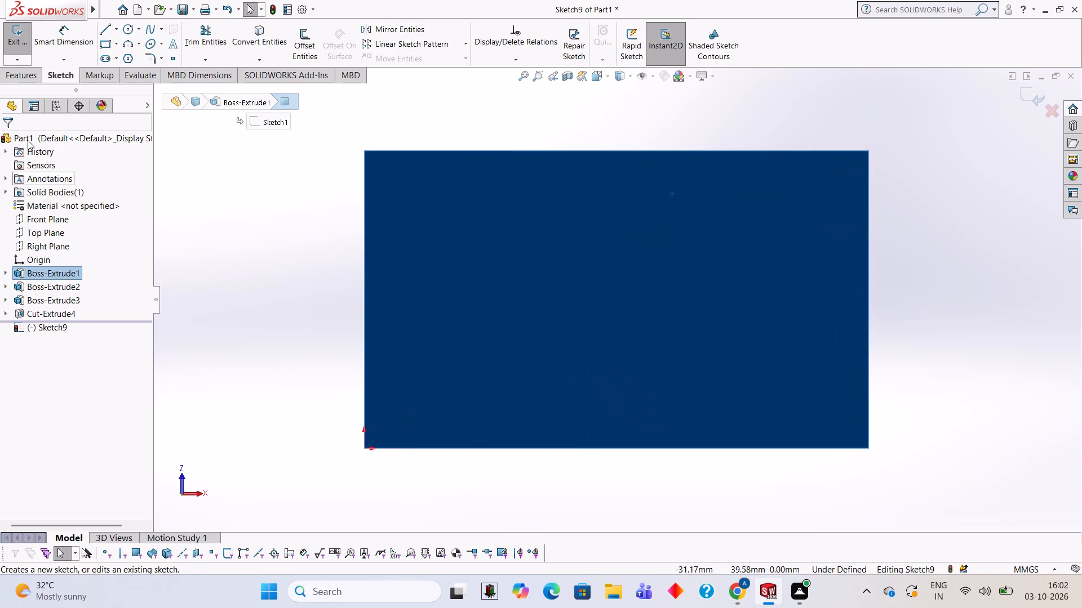
click(104, 33)
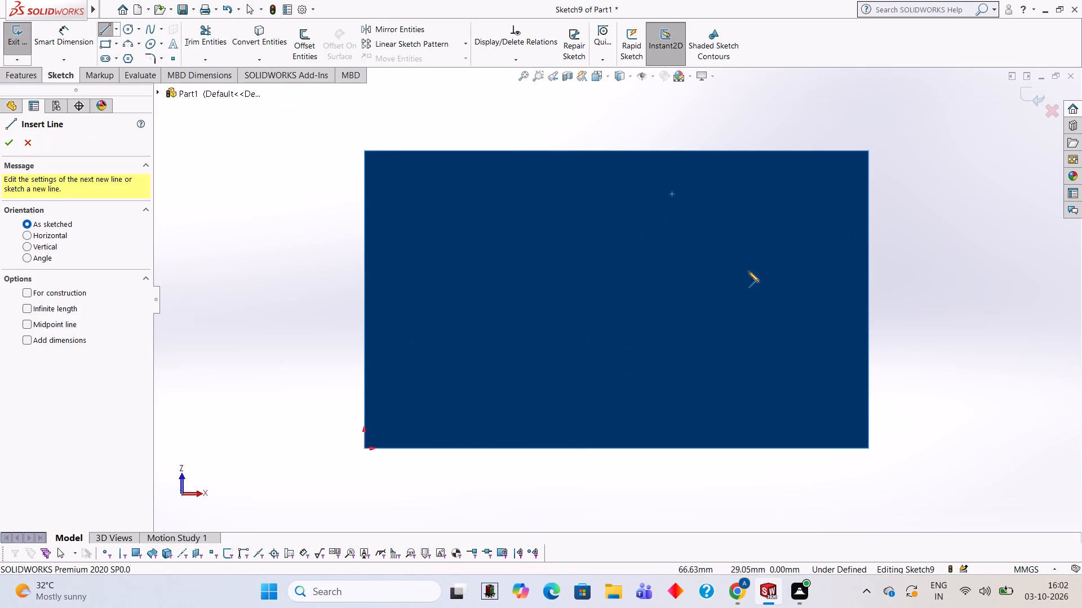
click(868, 152)
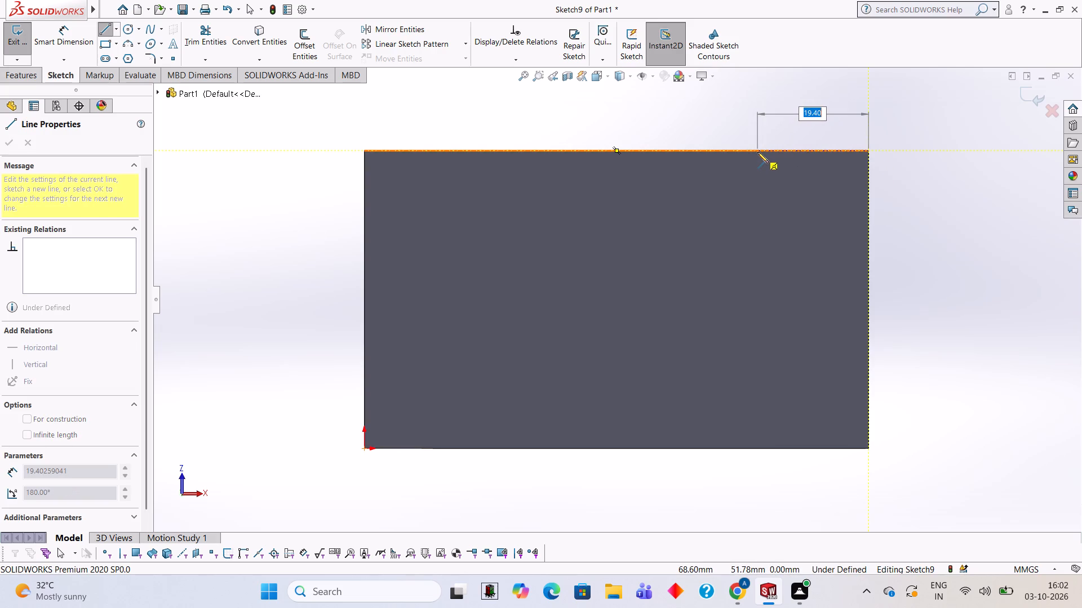
text(26)
key(Return)
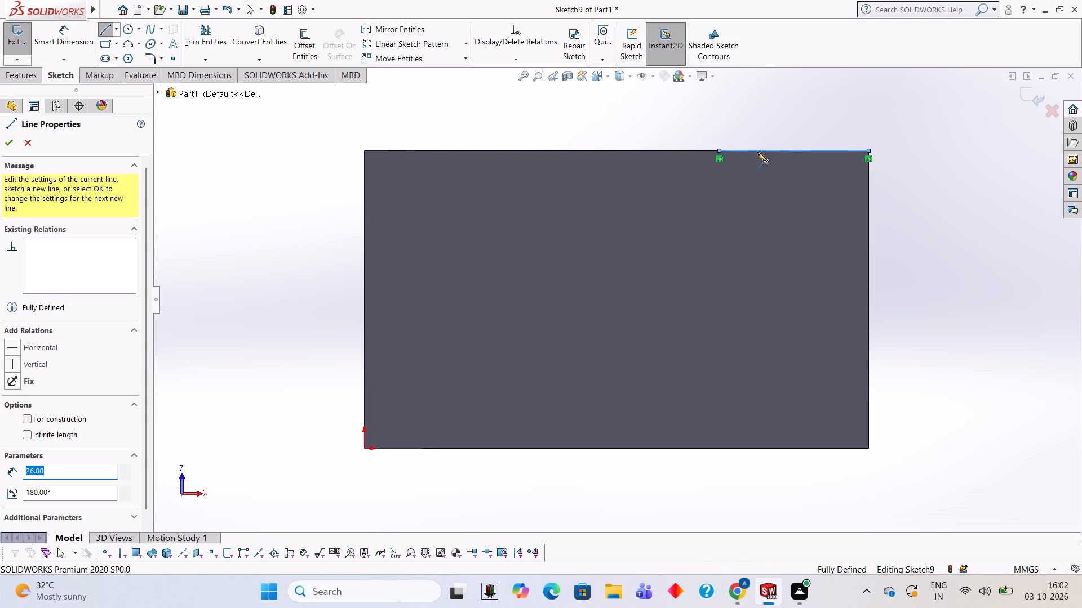
click(720, 448)
click(871, 448)
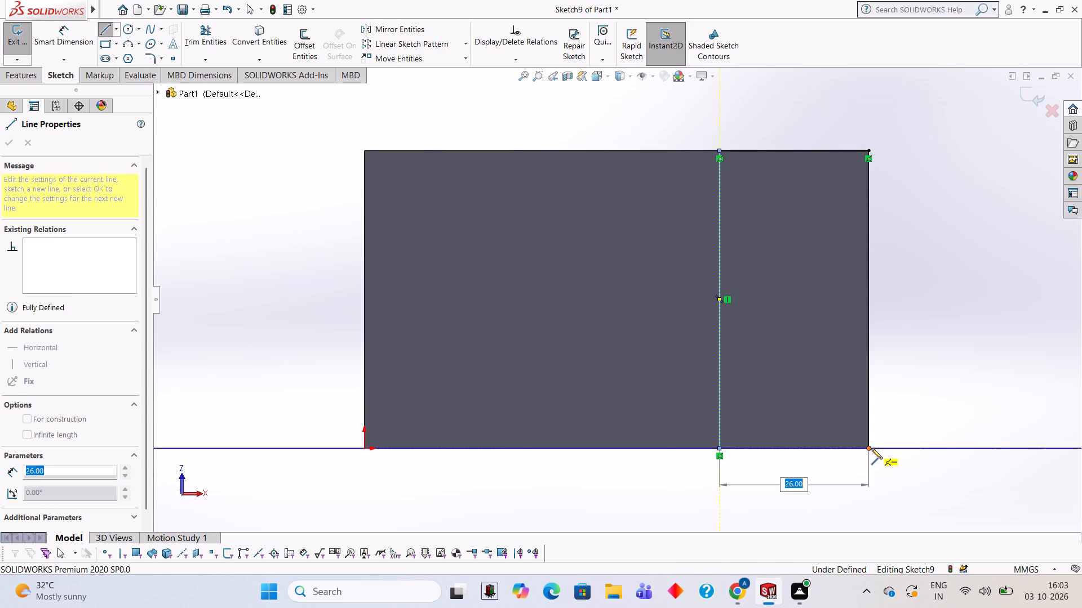
click(867, 150)
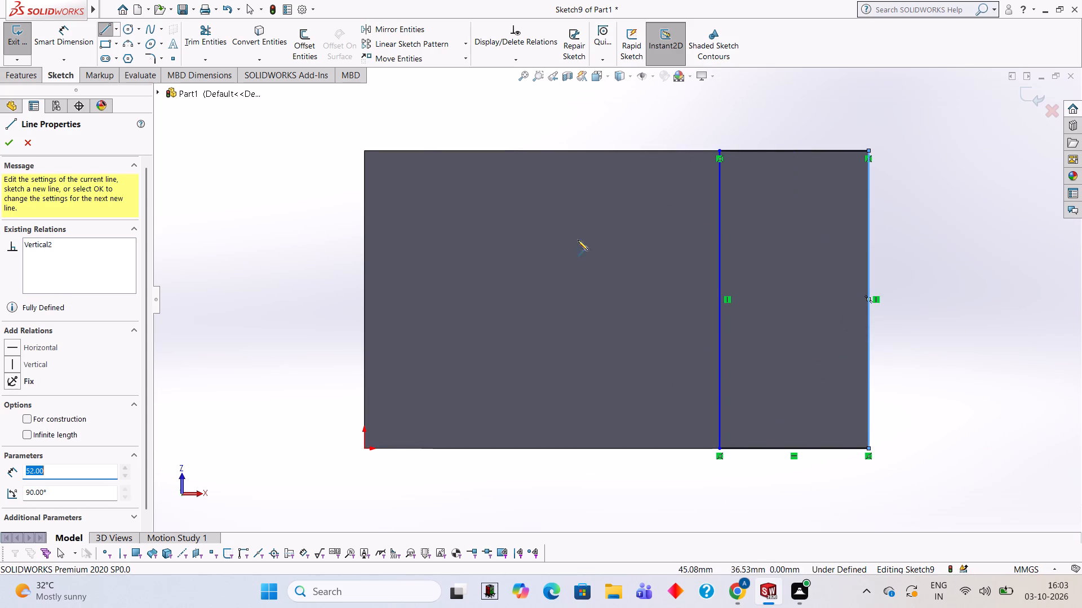
Cut-extrude the rectangle 70 mm blind through both arms to shorten their open ends by 26 mm.
click(215, 37)
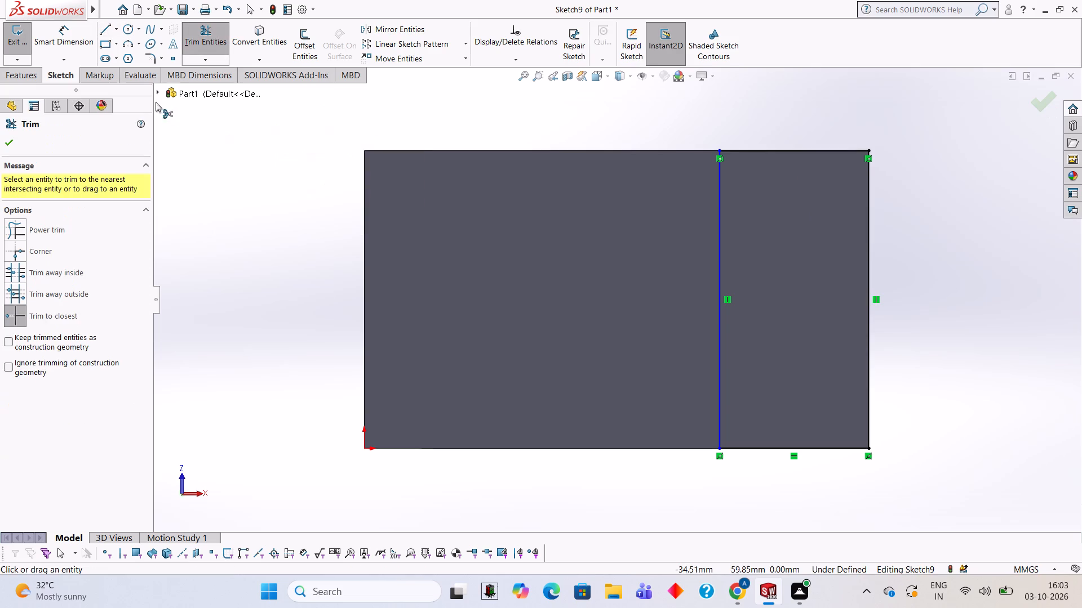
click(28, 79)
click(181, 49)
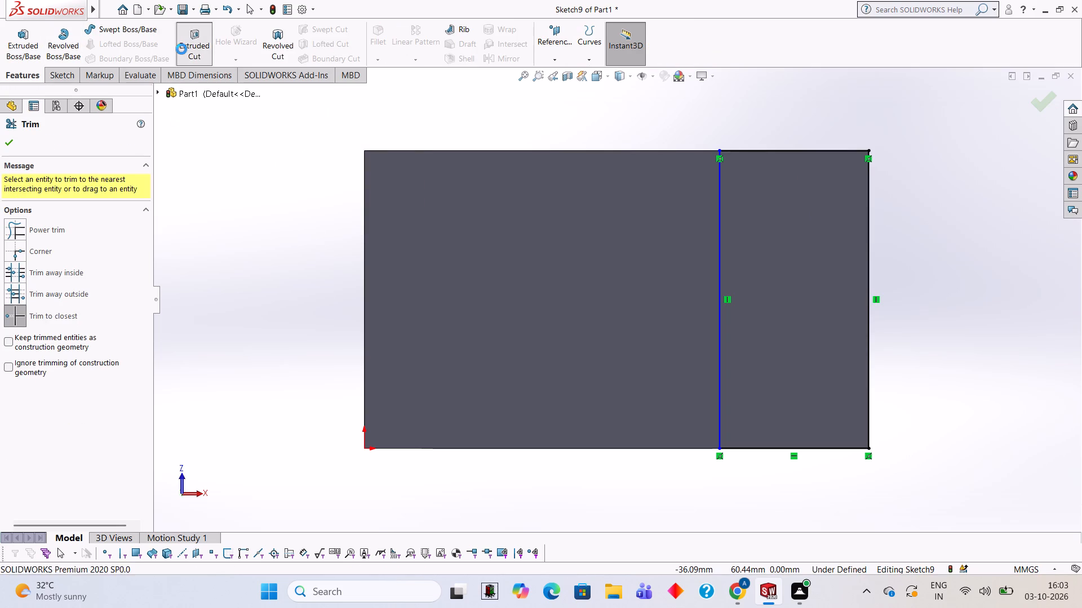
click(10, 139)
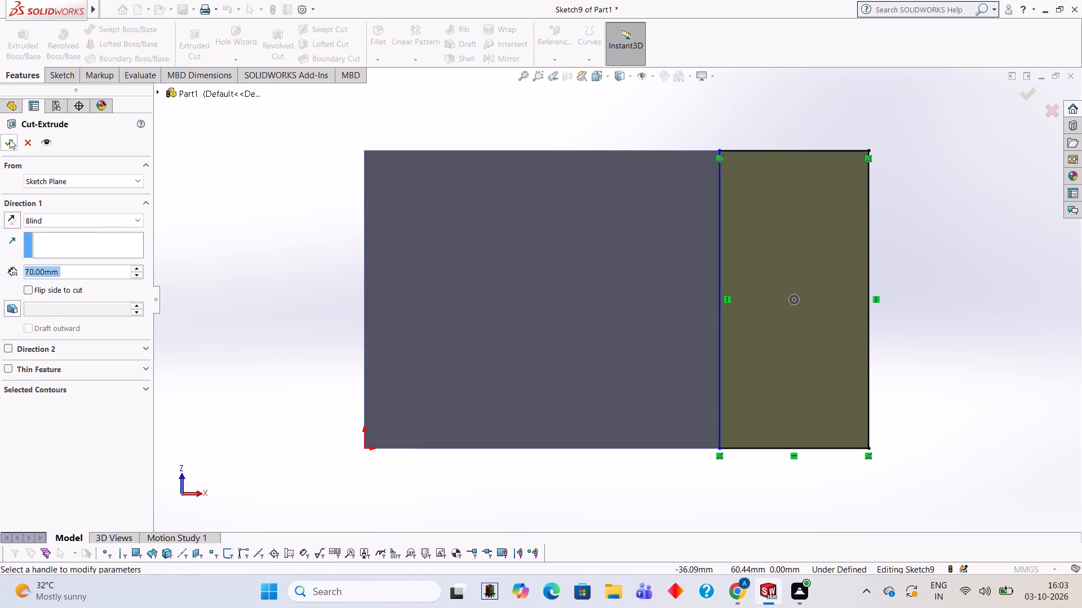
click(205, 175)
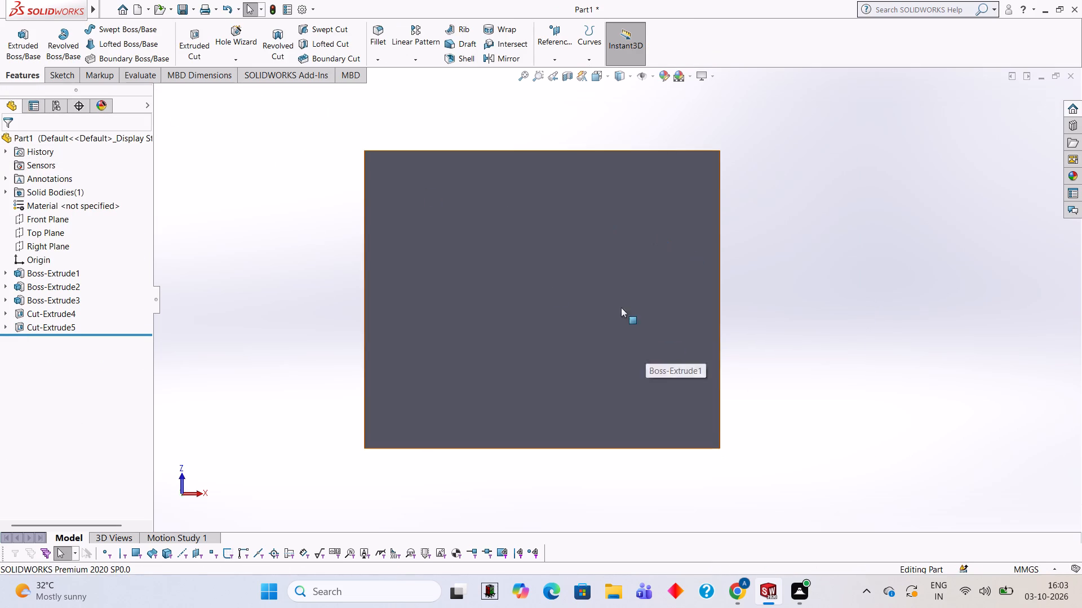
Sketch a circle of 26 mm radius on the lower arm's outer face, centred on the midpoint of its open-end edge.
click(58, 71)
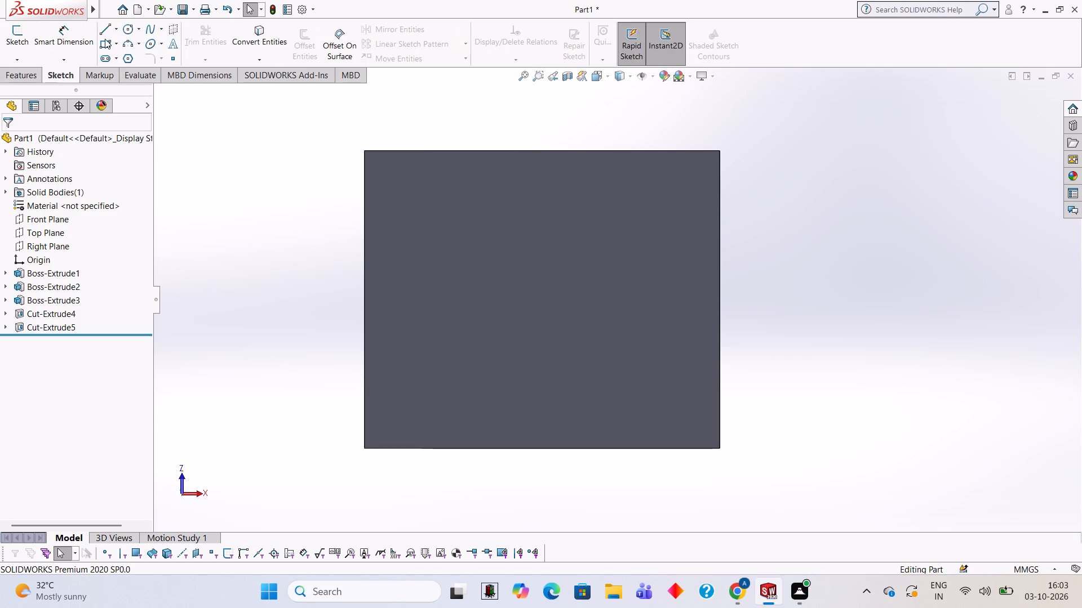
click(125, 30)
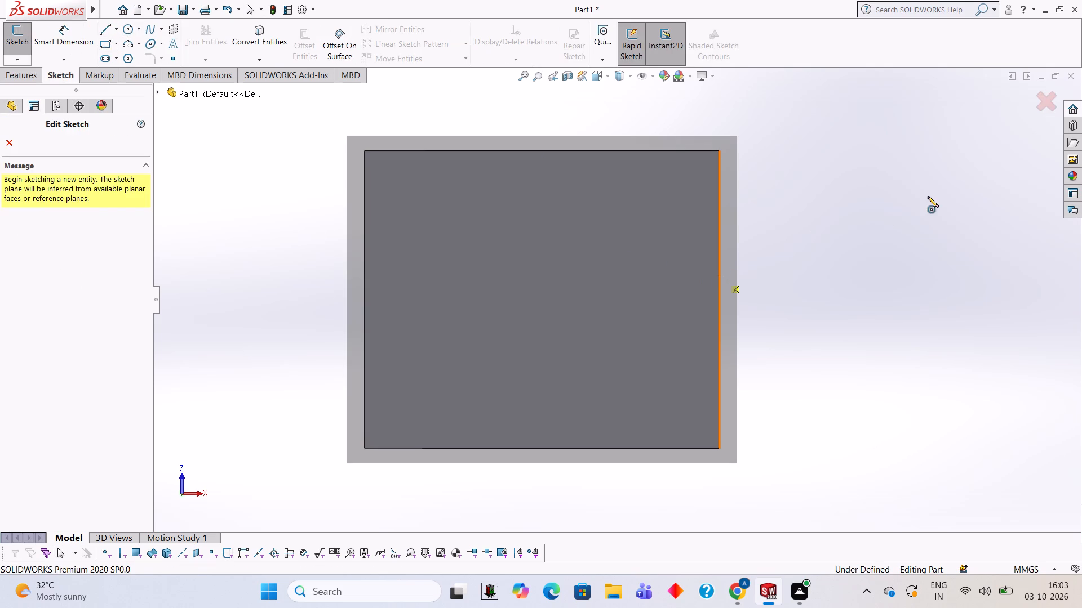
key(Escape)
click(578, 231)
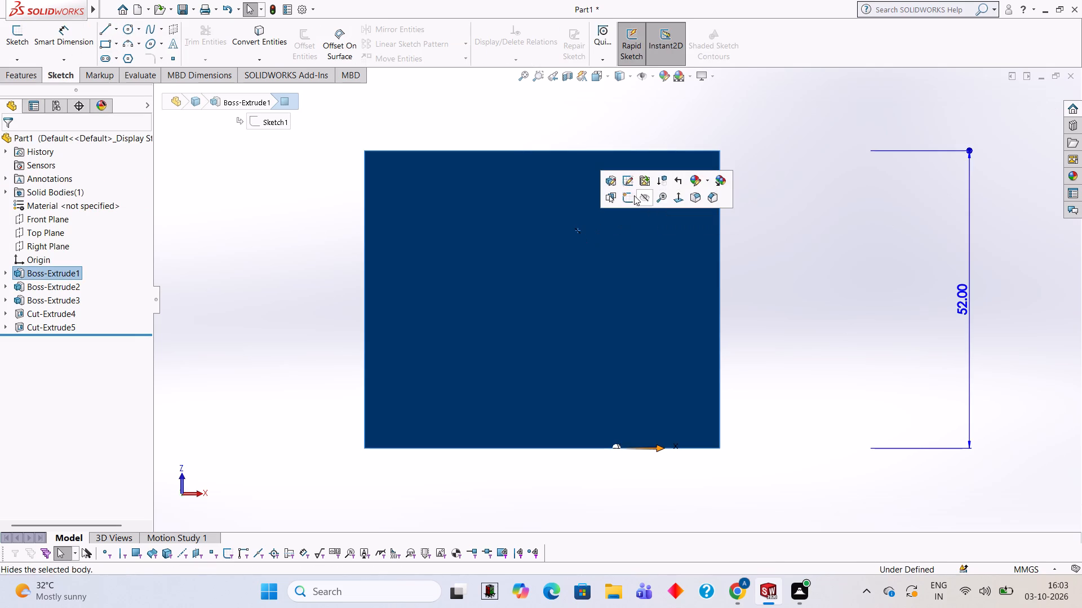
click(634, 195)
key(ctrl+8)
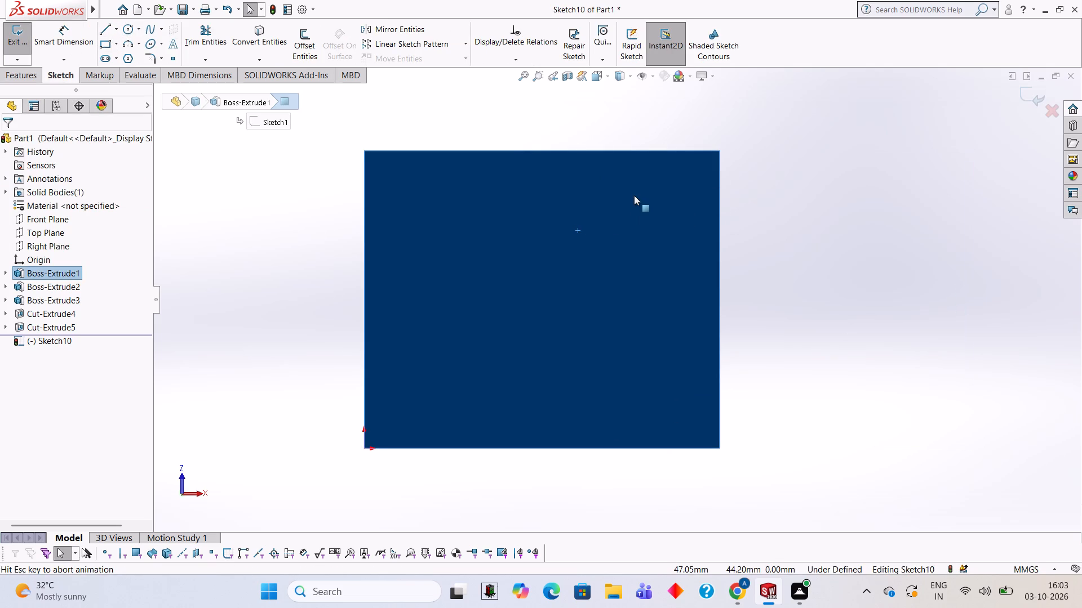
key(Escape)
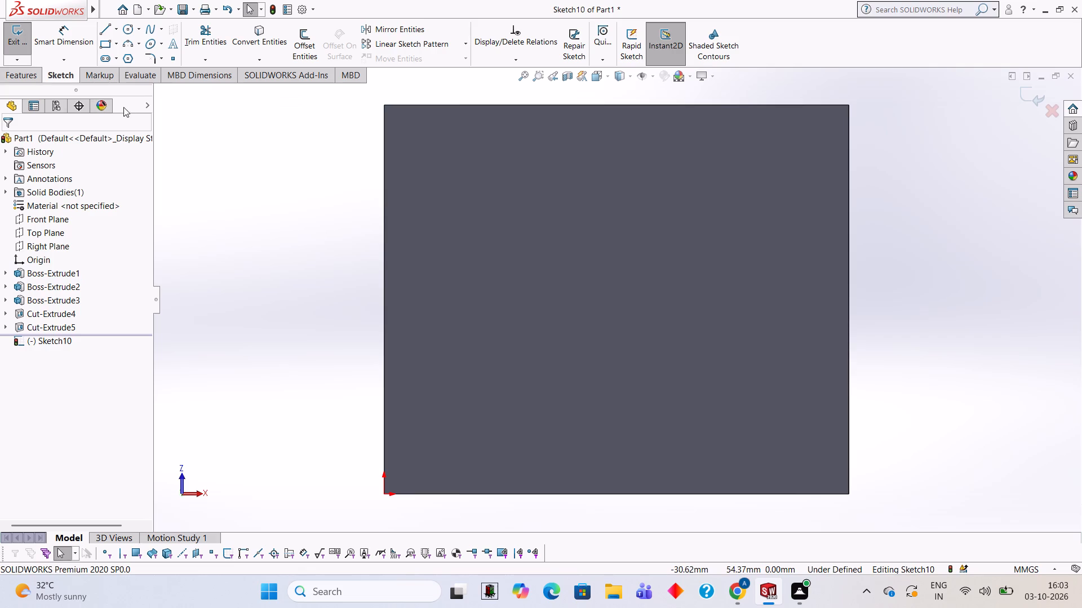
click(131, 27)
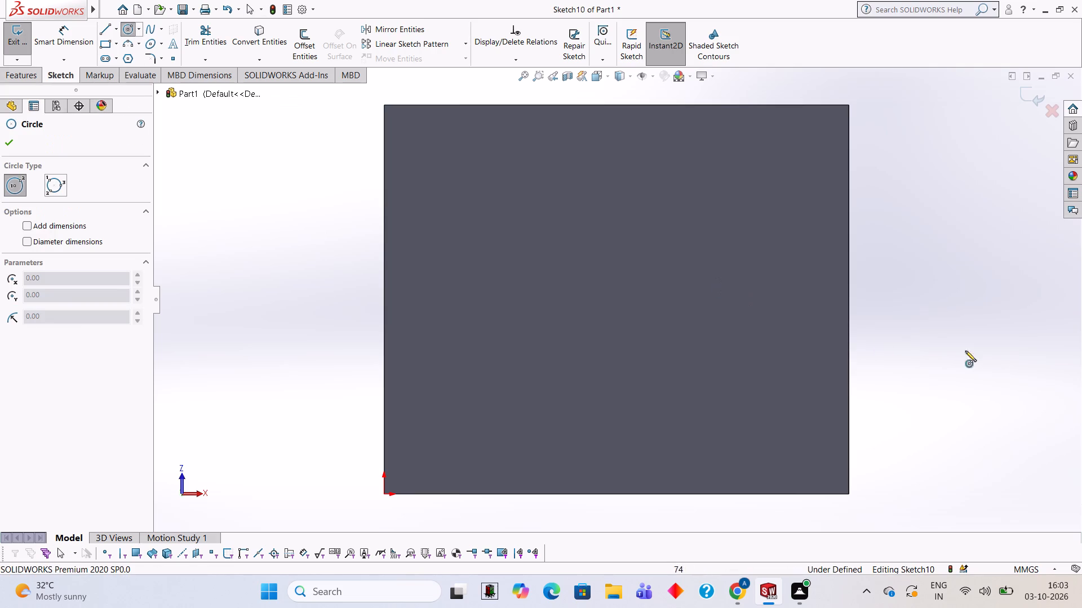
scroll(852, 284, up, 2)
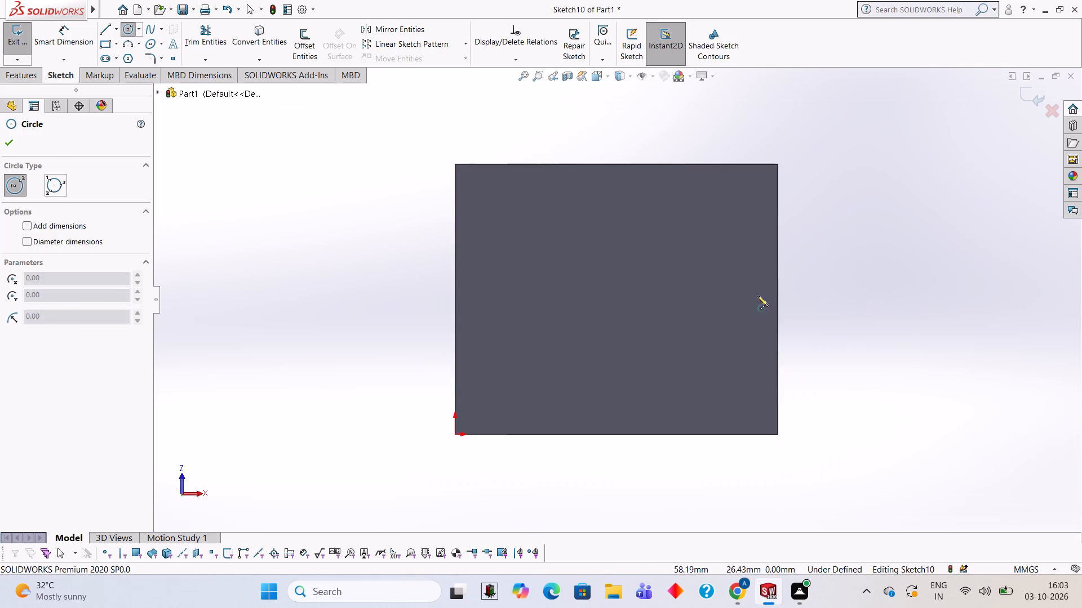
click(777, 299)
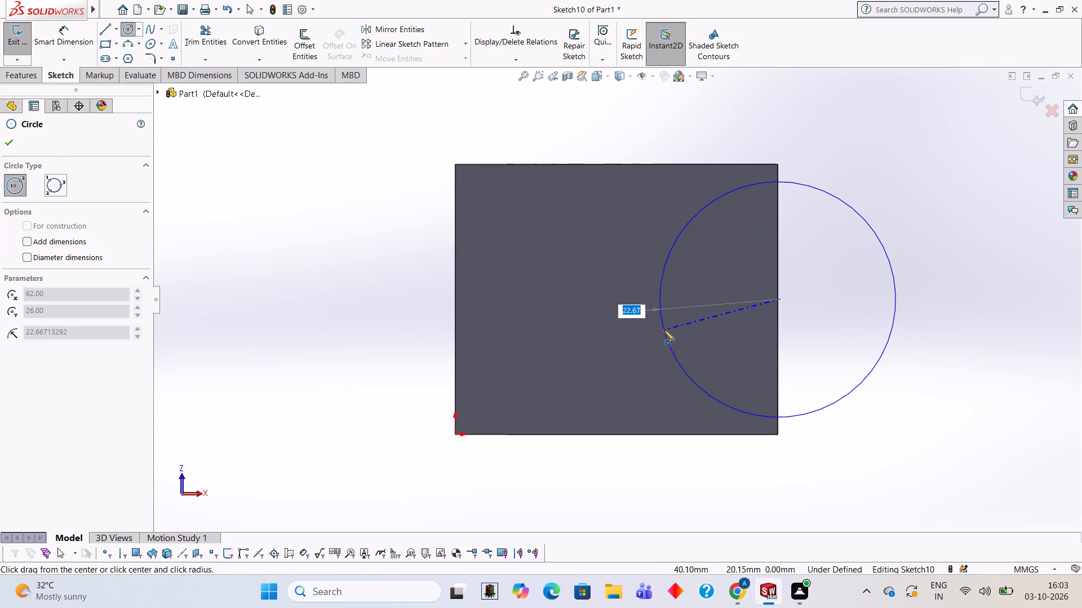
text(26)
key(Return)
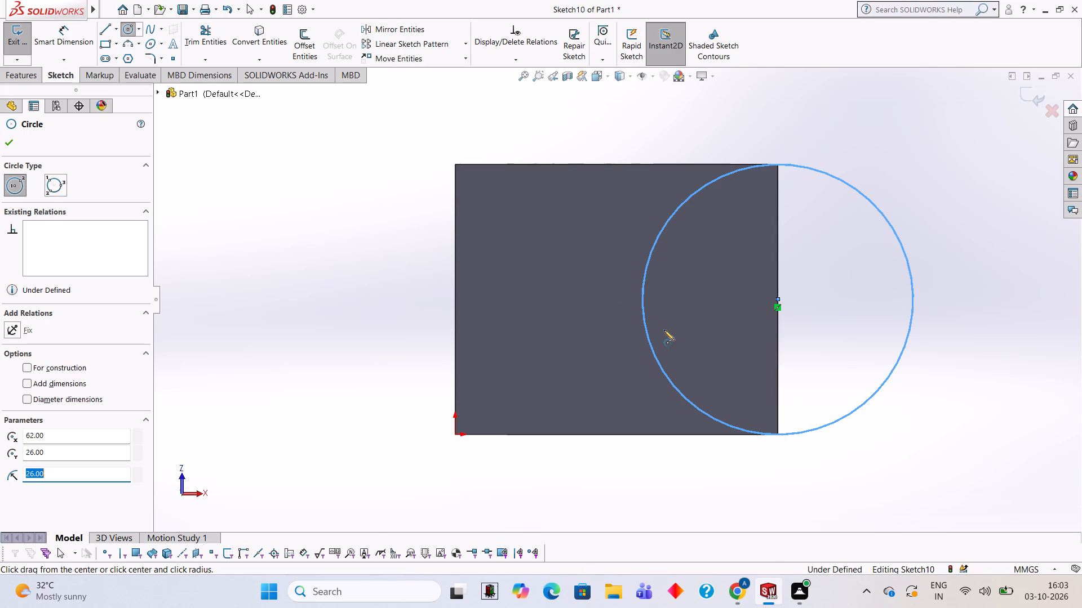
Draw a vertical line along the arm's end edge across the circle's full diameter and trim away the half overlapping the arm.
click(105, 34)
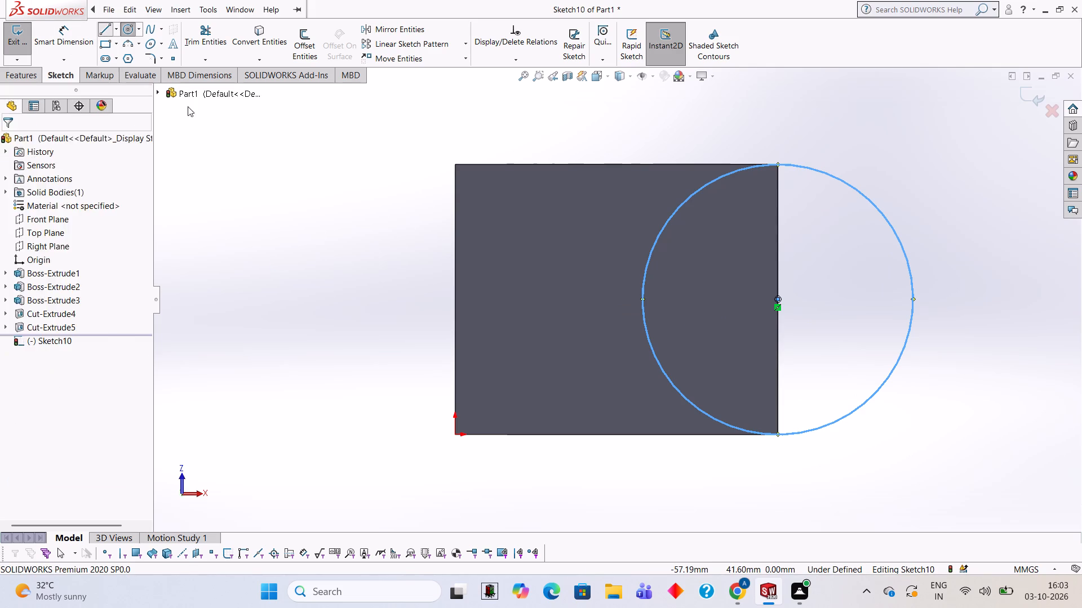
click(778, 165)
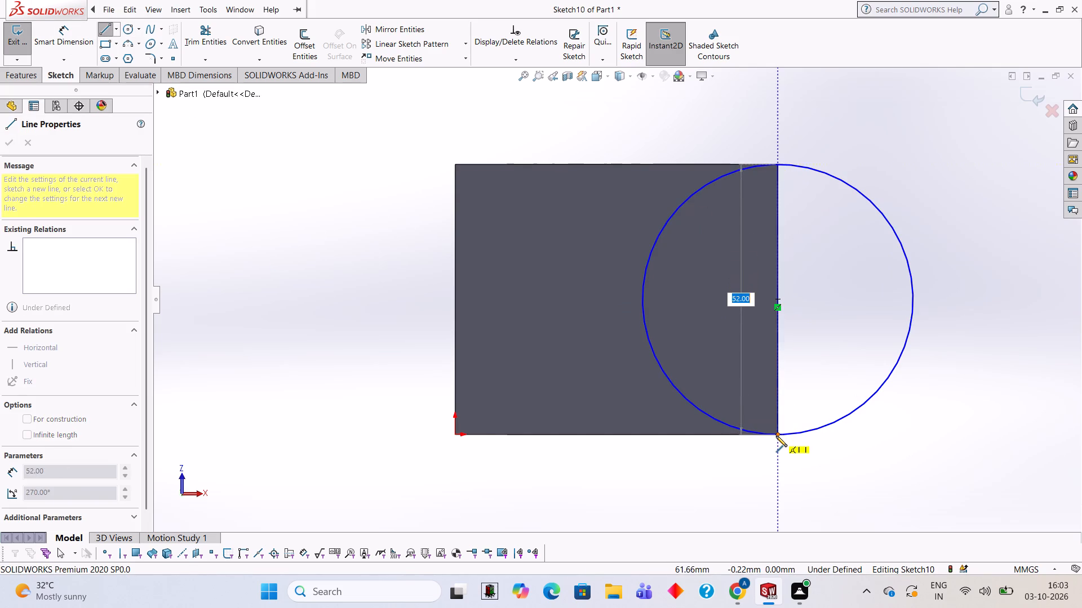
click(776, 436)
key(Escape)
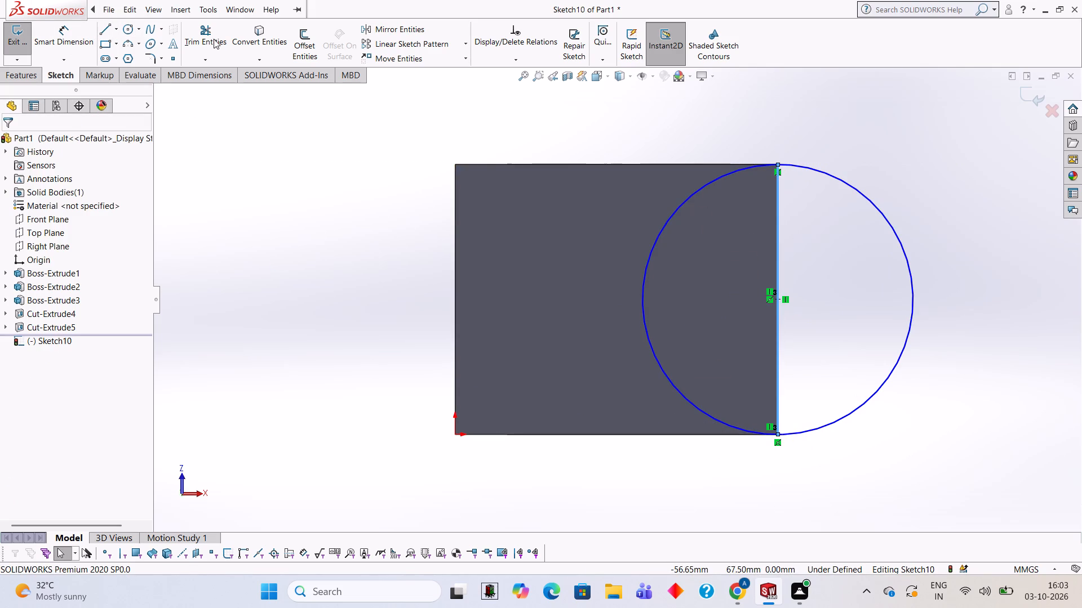
click(214, 39)
click(665, 228)
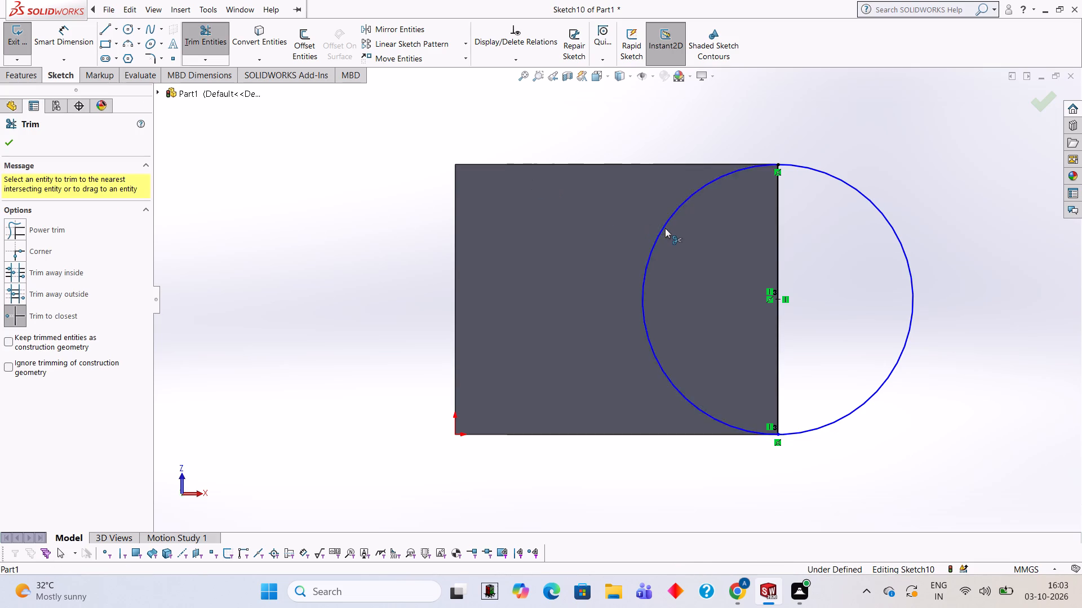
Extrude the half-circle profile 10 mm blind, reversed into the lower arm's thickness, to form its rounded end.
middle_drag(540, 168, 556, 275)
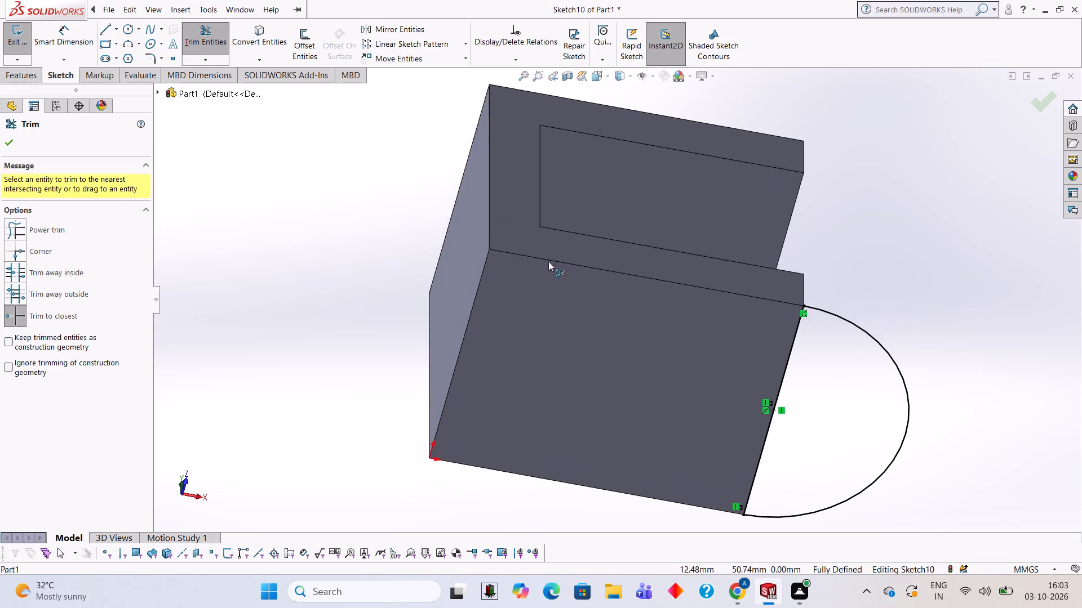
middle_drag(605, 173, 587, 239)
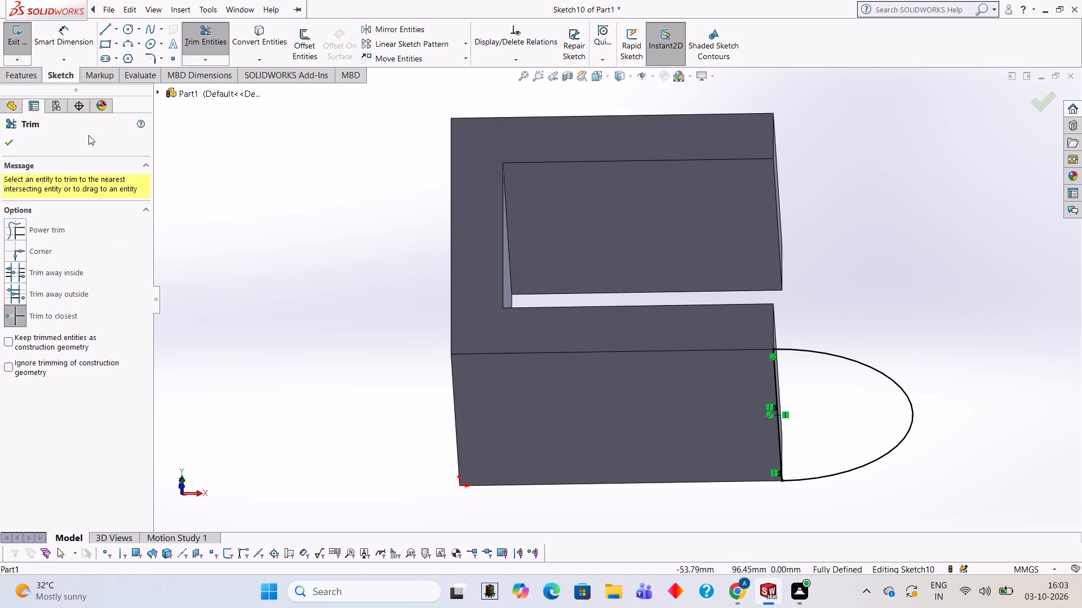
click(28, 74)
click(31, 39)
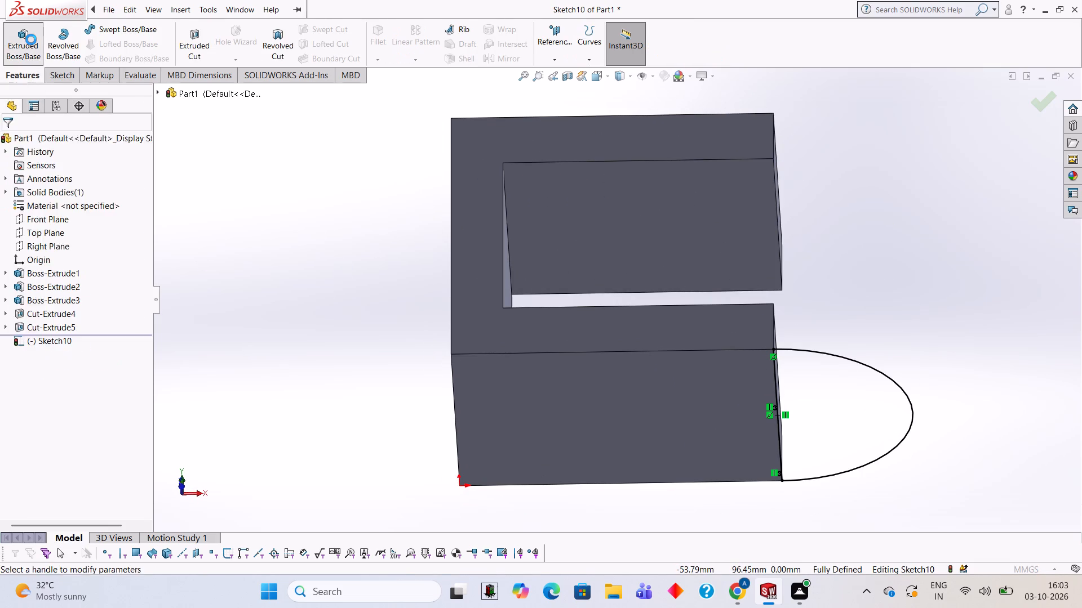
click(6, 218)
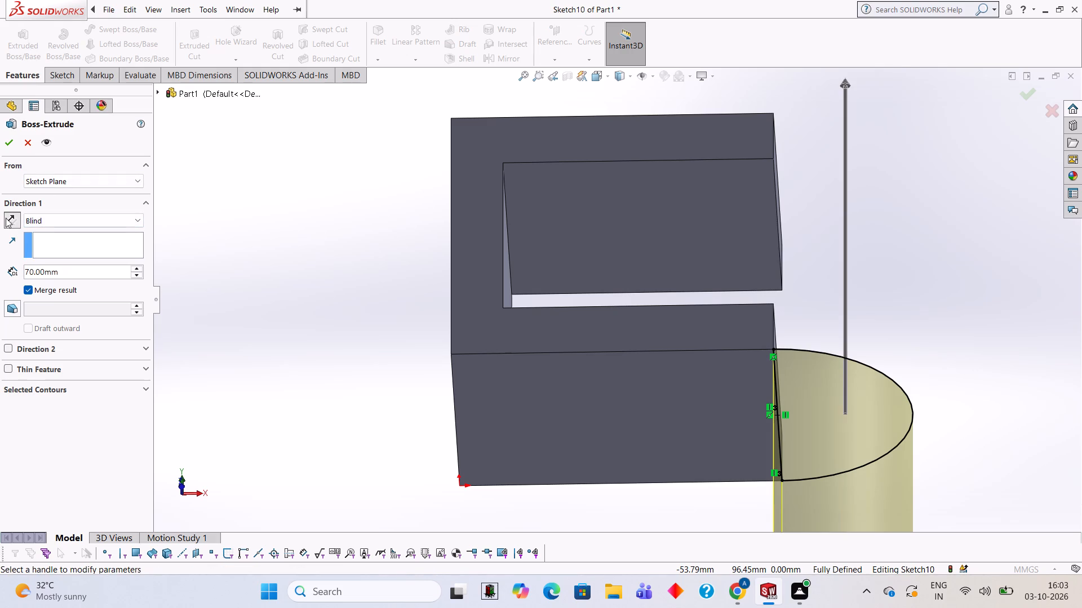
click(90, 270)
key(BackSpace)
key(BackSpace)
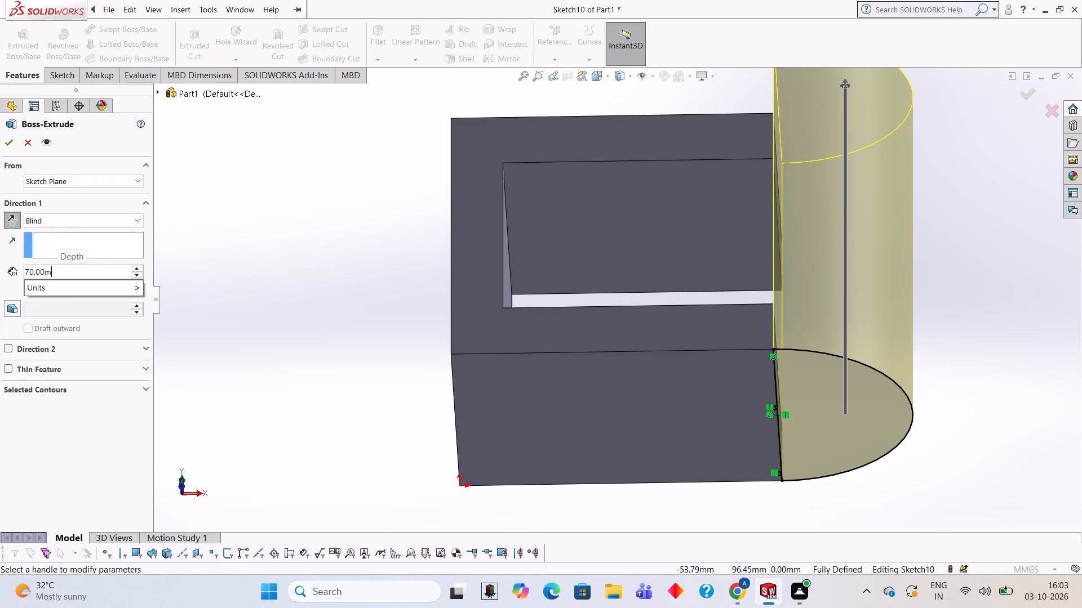
key(BackSpace)
key(BackSpace)
key(BackSpace)
key(BackSpace)
key(BackSpace)
text(10)
key(Return)
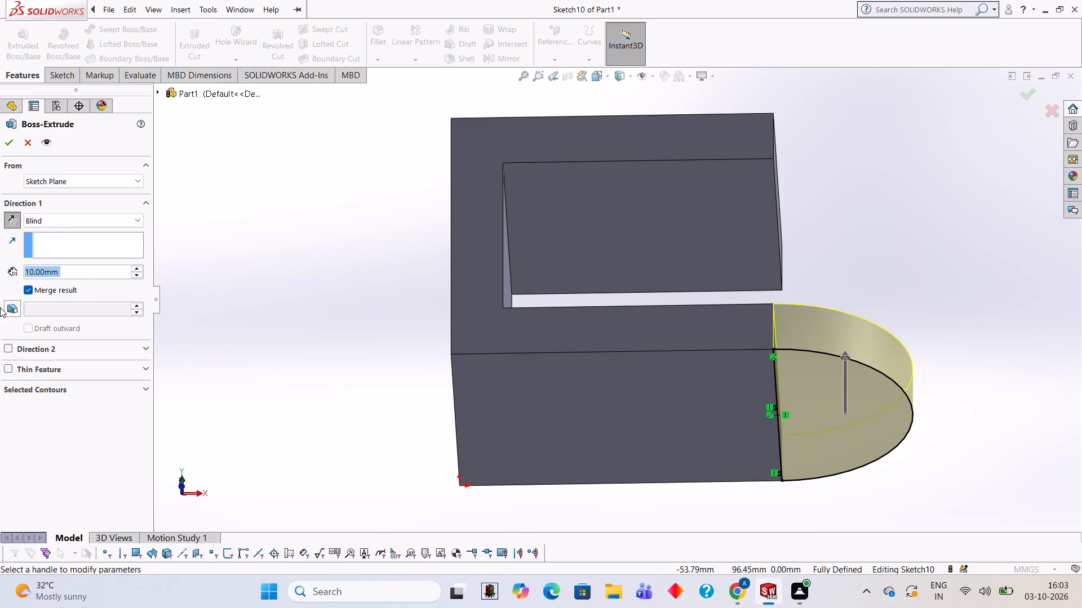
click(6, 147)
click(280, 221)
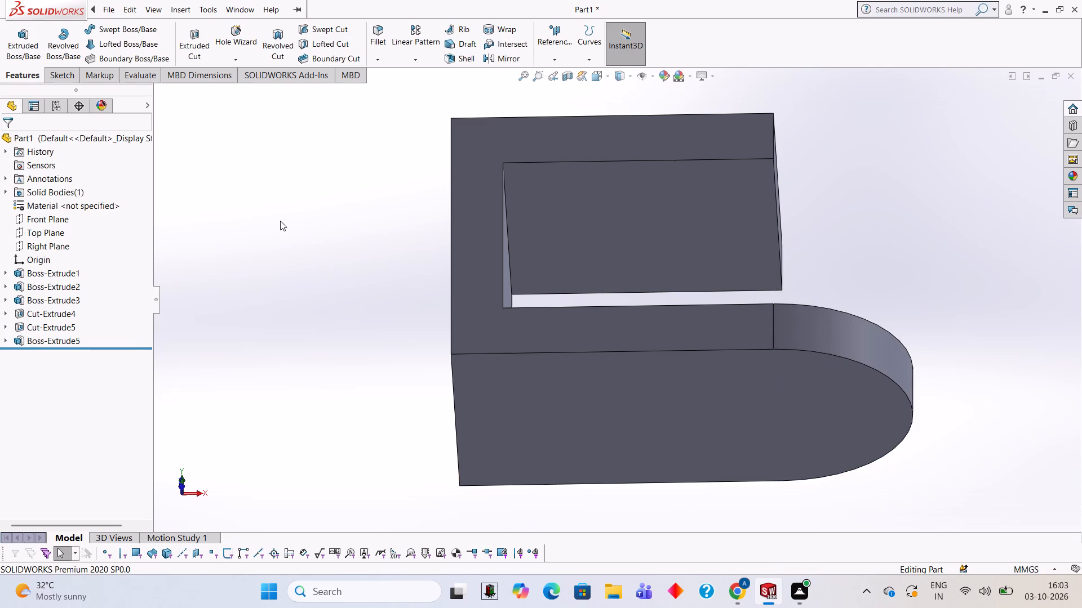
Sketch a circle of 26 mm radius on the upper arm's outer face, centred on the midpoint of its open-end edge.
middle_drag(571, 328, 581, 324)
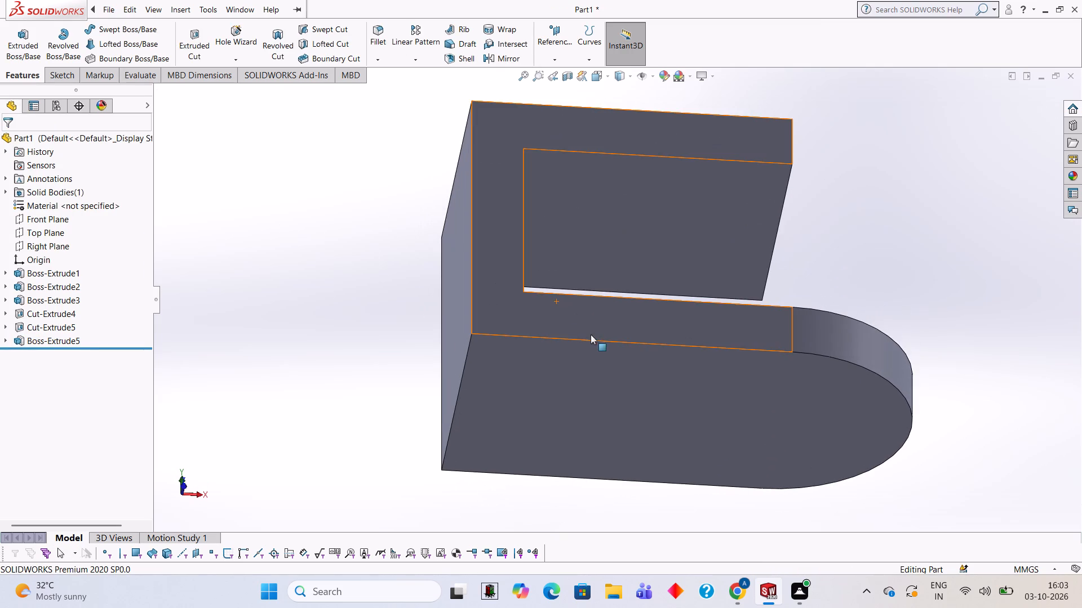
middle_drag(705, 259, 728, 484)
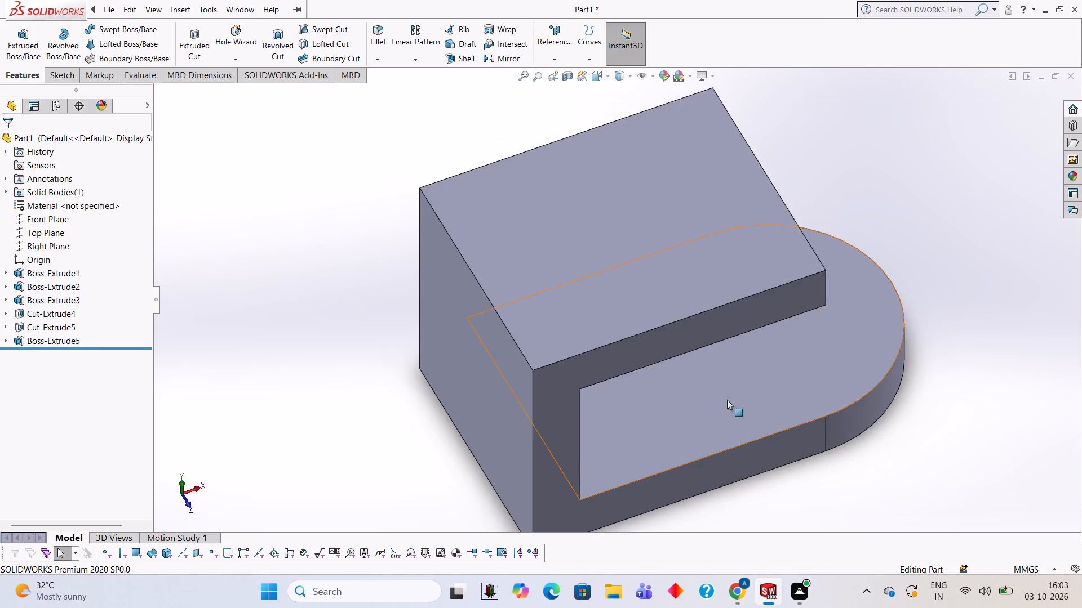
middle_drag(763, 350, 743, 560)
click(642, 316)
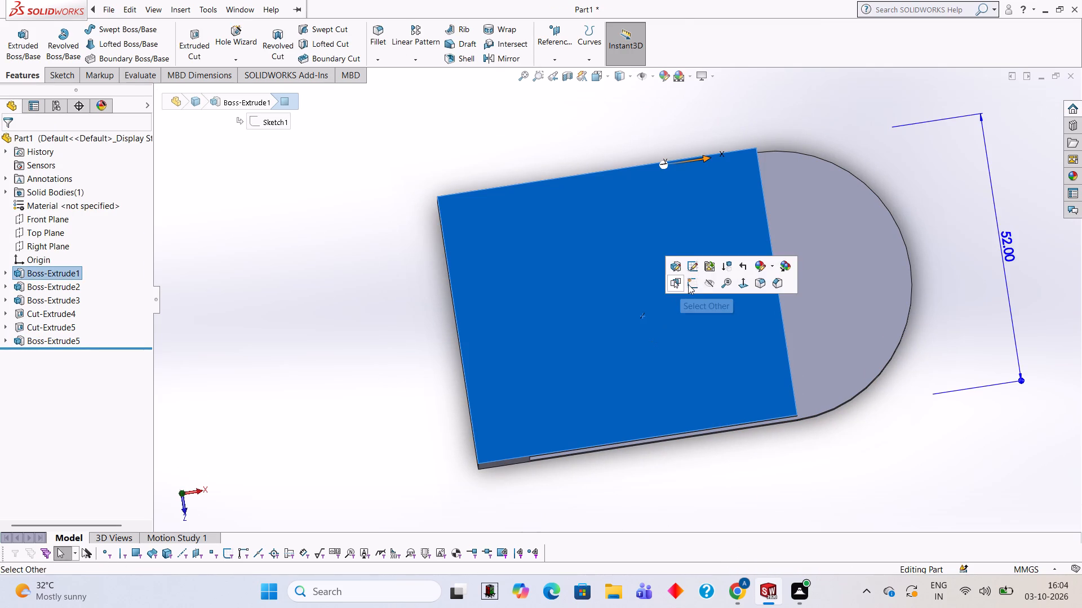
click(690, 285)
key(ctrl+8)
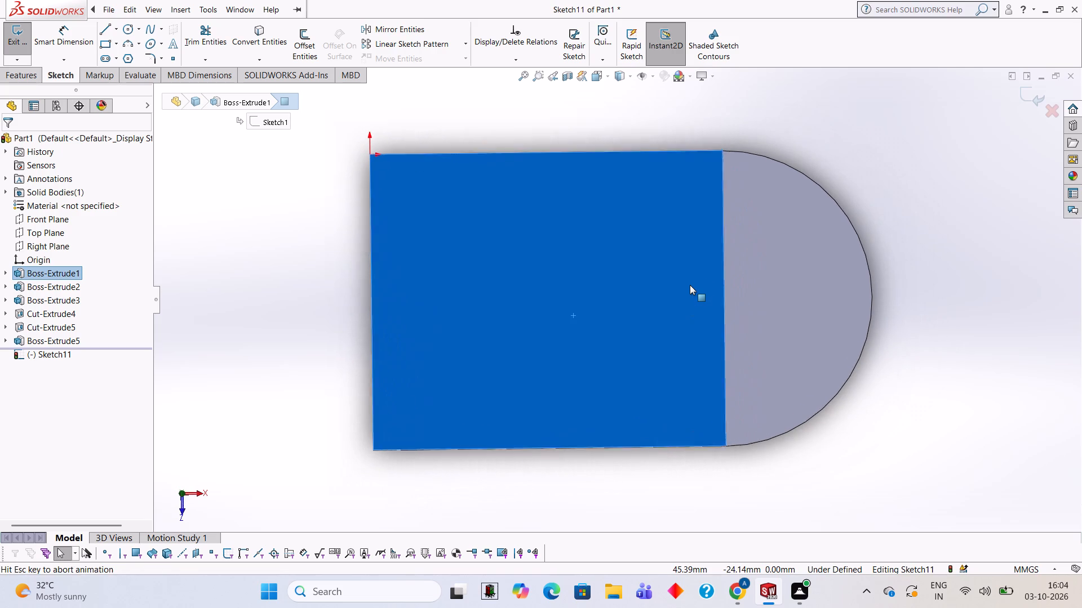
click(130, 29)
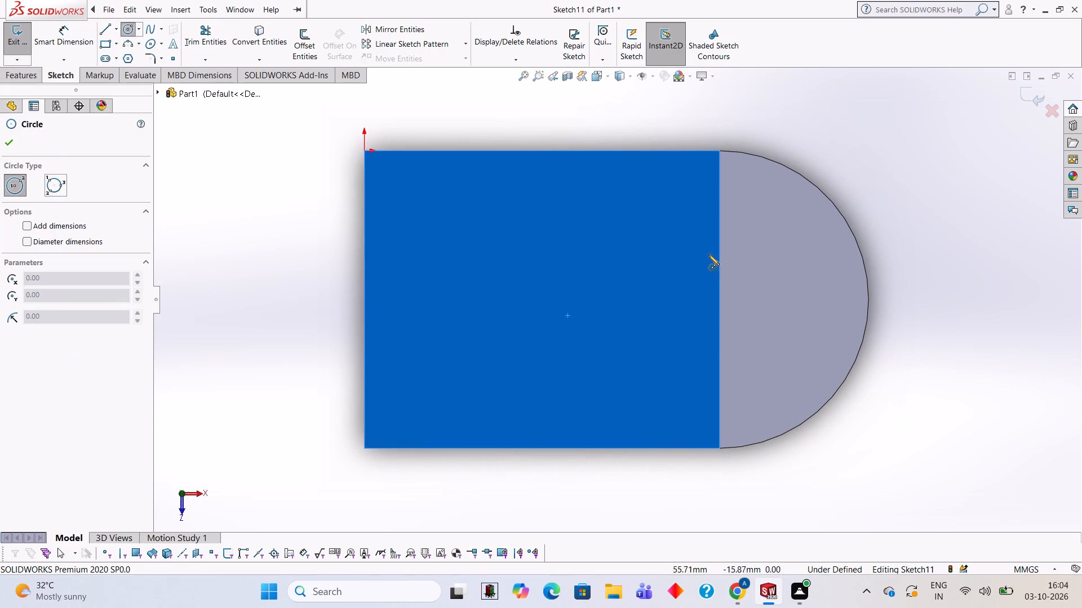
click(719, 299)
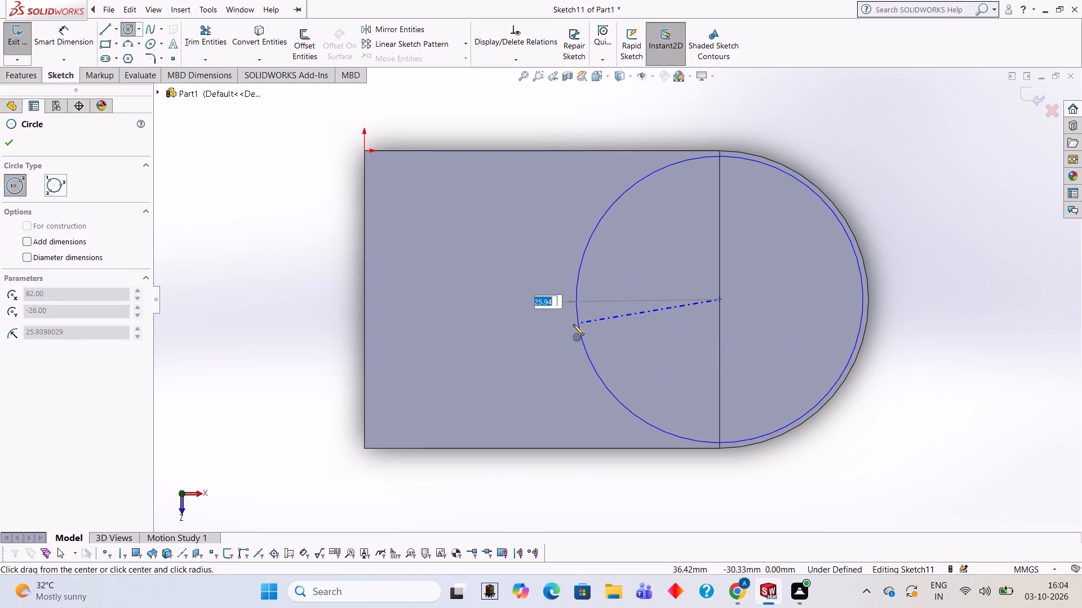
text(26)
key(Return)
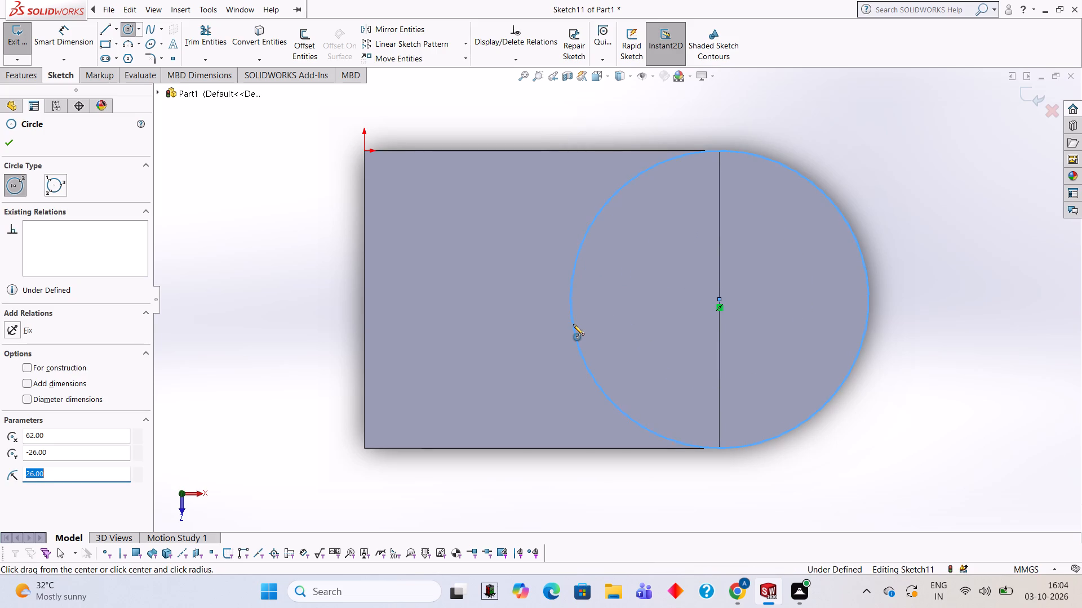
Draw a vertical line along the upper arm's end edge across the circle's full diameter and trim away the half overlapping the arm.
click(109, 29)
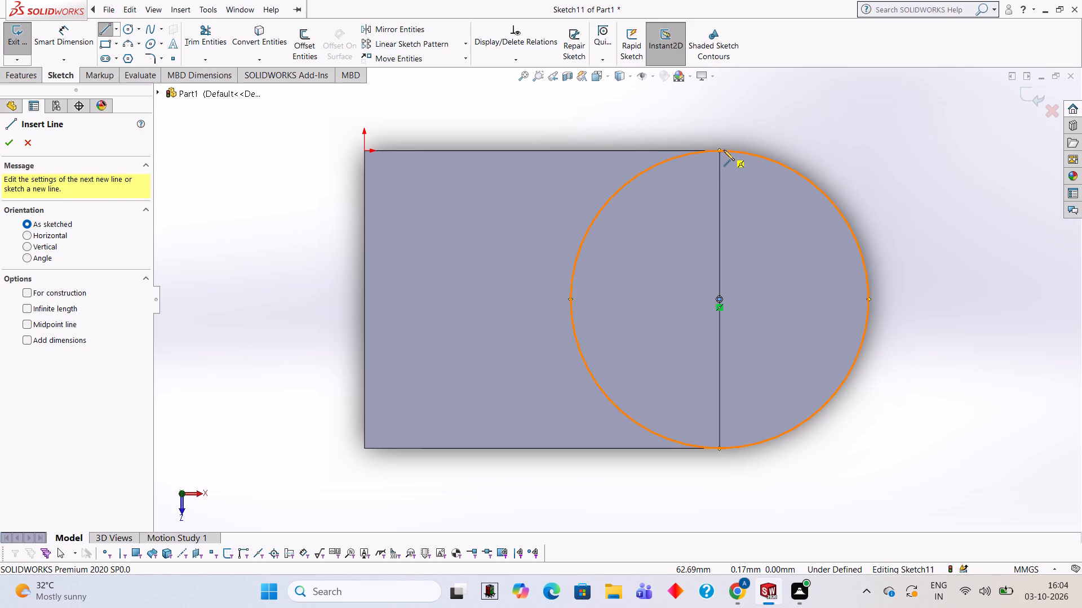
click(718, 152)
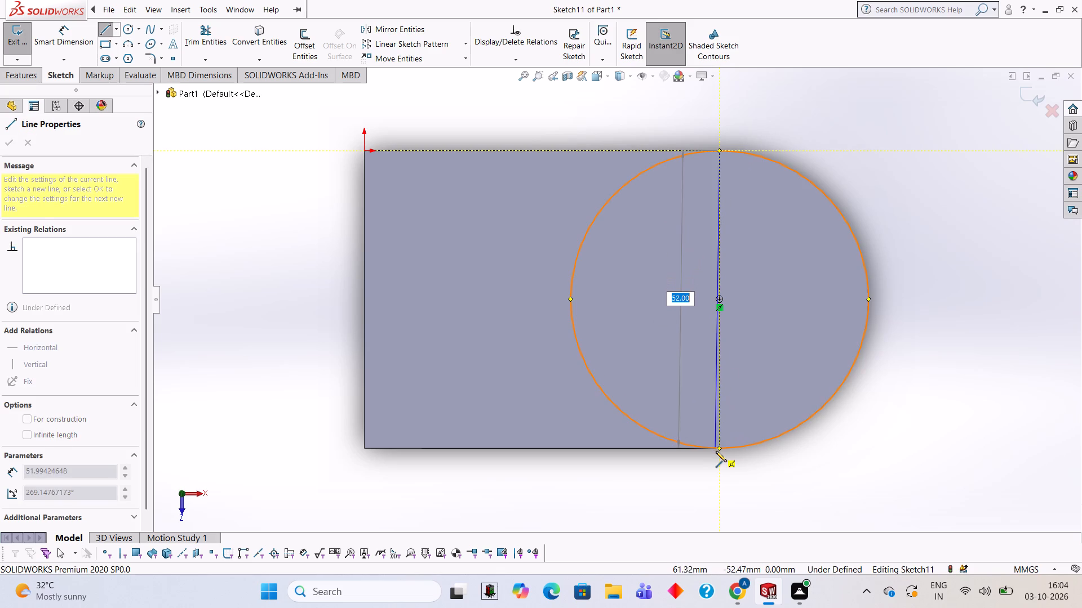
click(719, 447)
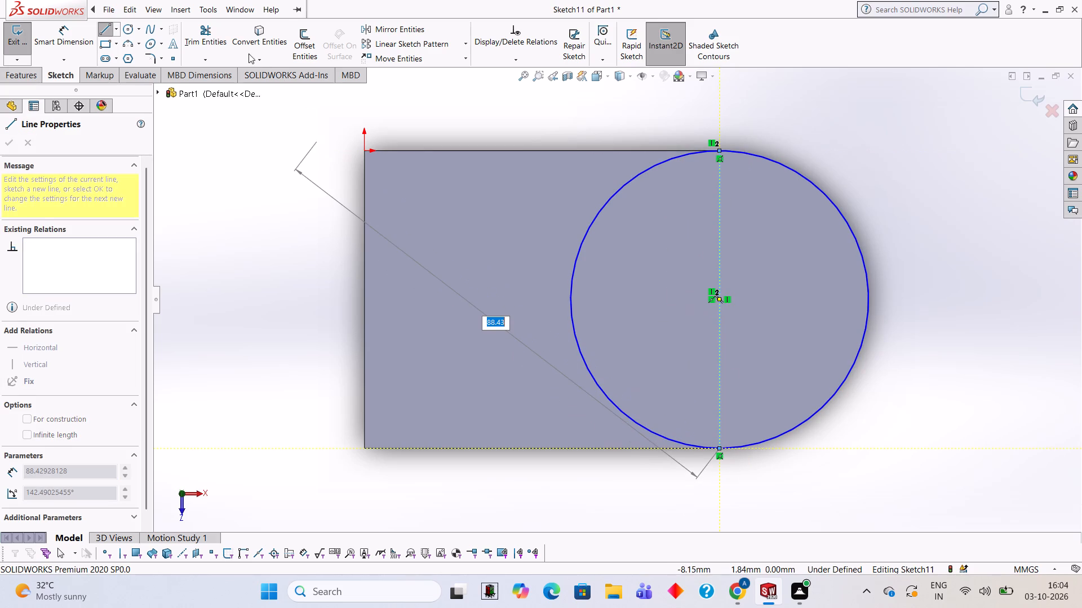
click(223, 40)
click(624, 185)
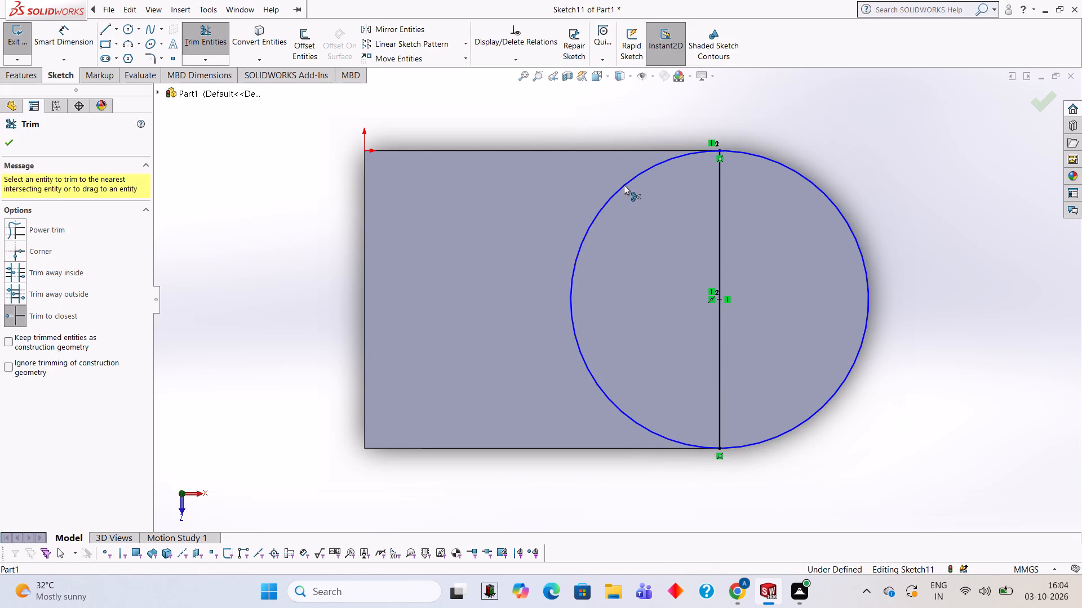
Extrude the half-circle profile 10 mm blind, reversed into the upper arm's thickness, to form its rounded end.
middle_drag(635, 207, 646, 275)
scroll(648, 265, up, 1)
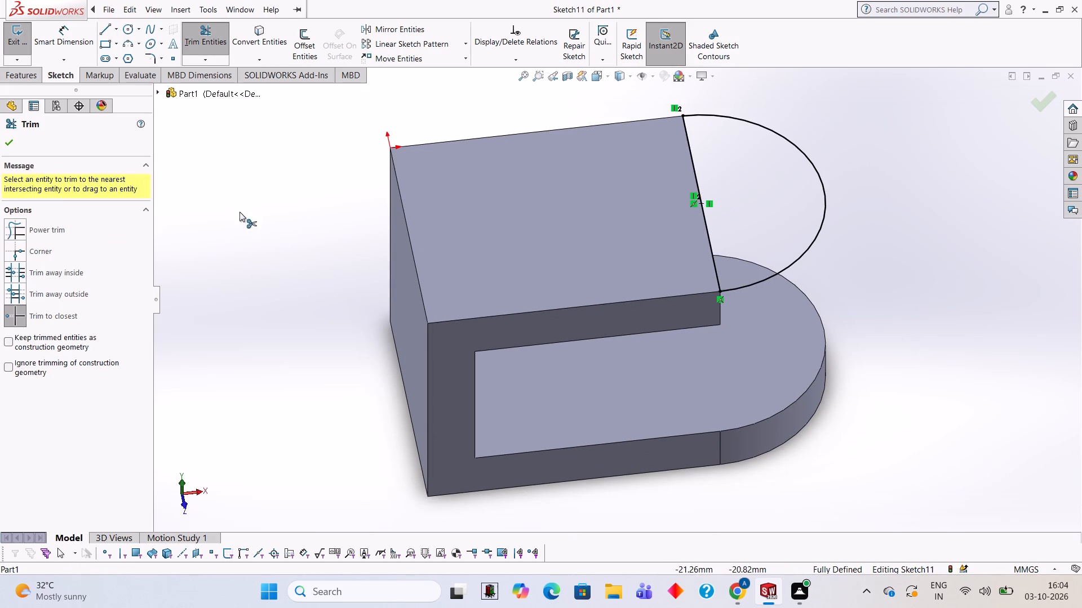
click(18, 76)
click(25, 33)
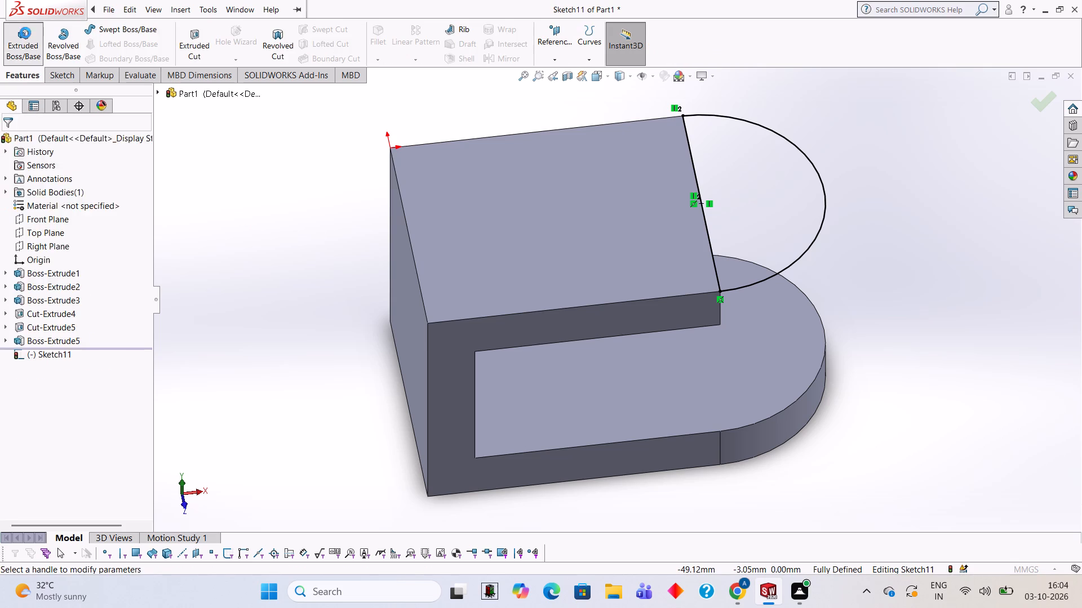
click(13, 221)
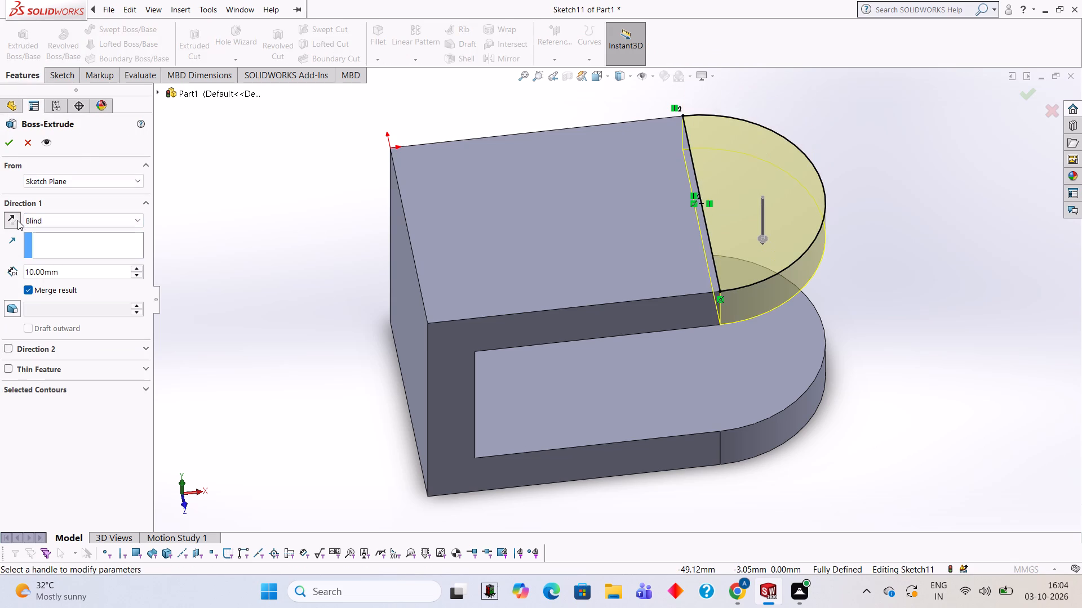
click(6, 147)
click(278, 167)
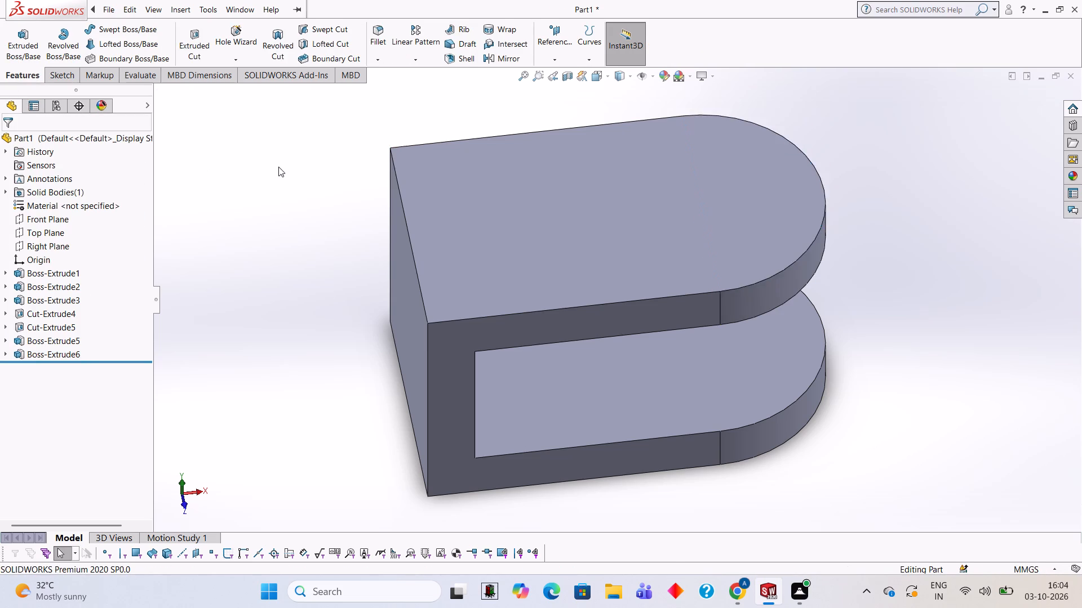
Sketch a circle of 20 mm radius at the centre of the bracket's square back face.
scroll(304, 182, up, 2)
middle_drag(601, 330, 586, 206)
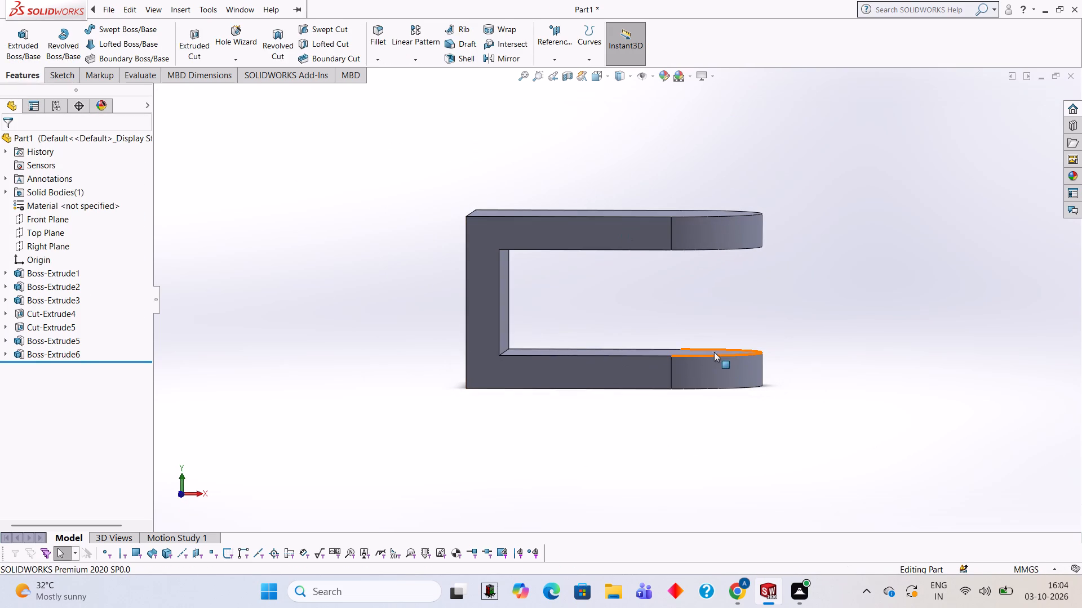
middle_drag(689, 301, 656, 386)
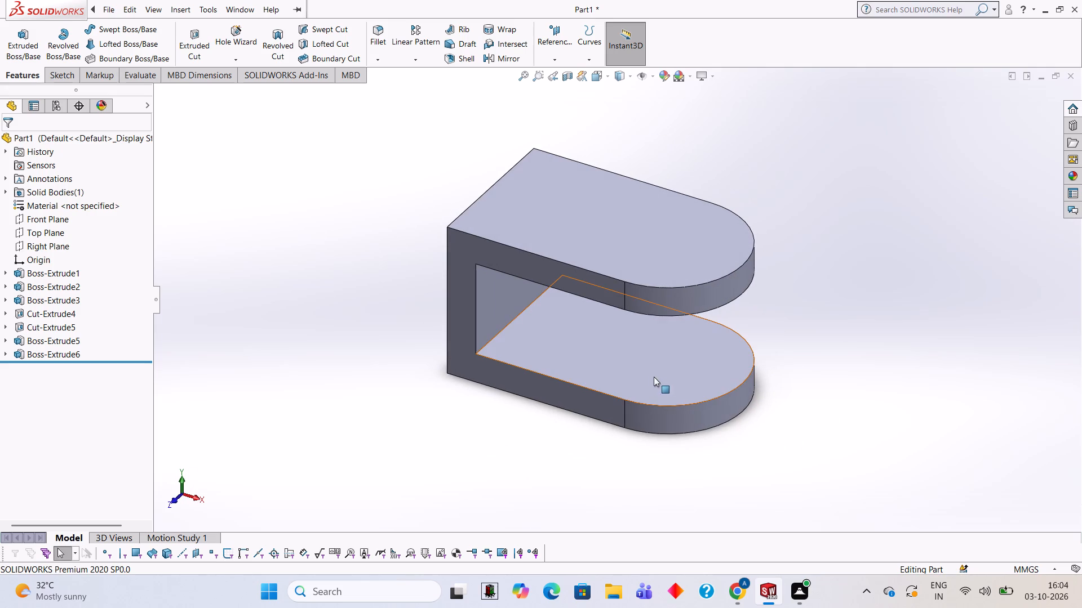
middle_drag(636, 288, 752, 343)
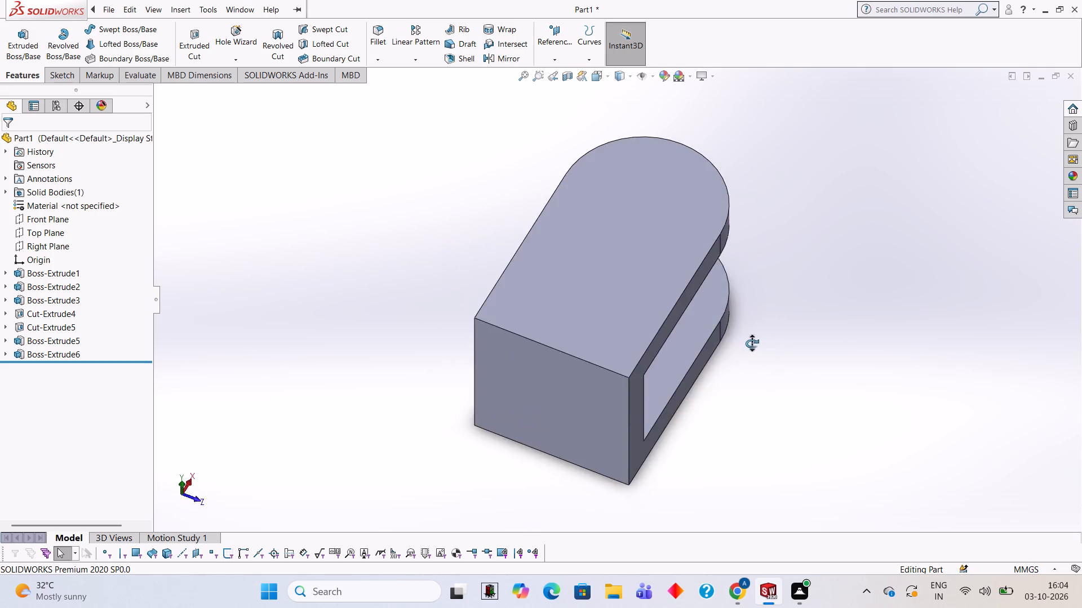
middle_drag(752, 343, 795, 260)
click(628, 333)
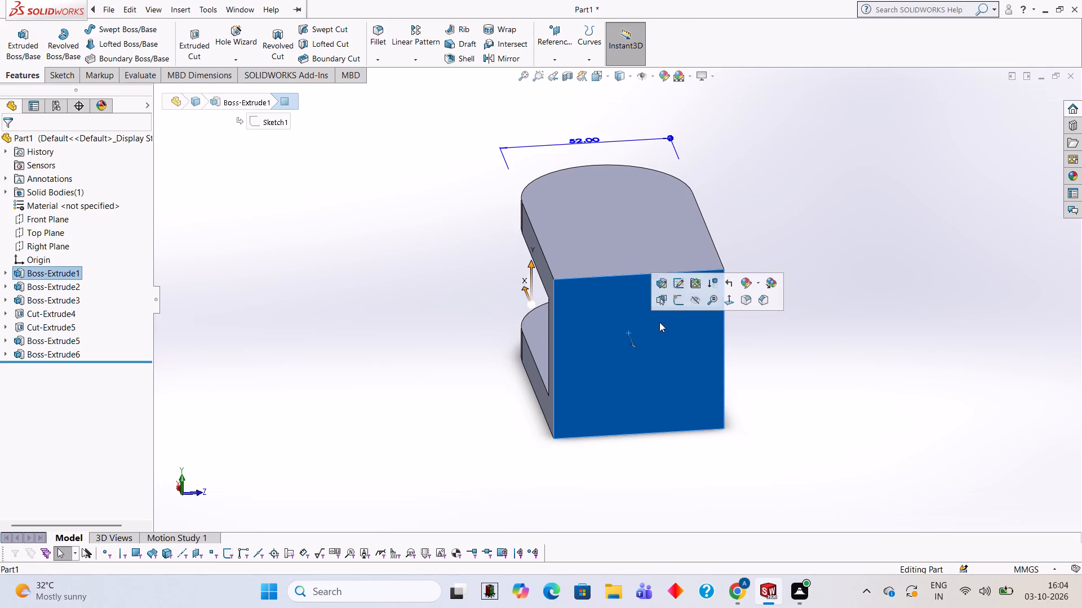
click(673, 299)
key(ctrl+8)
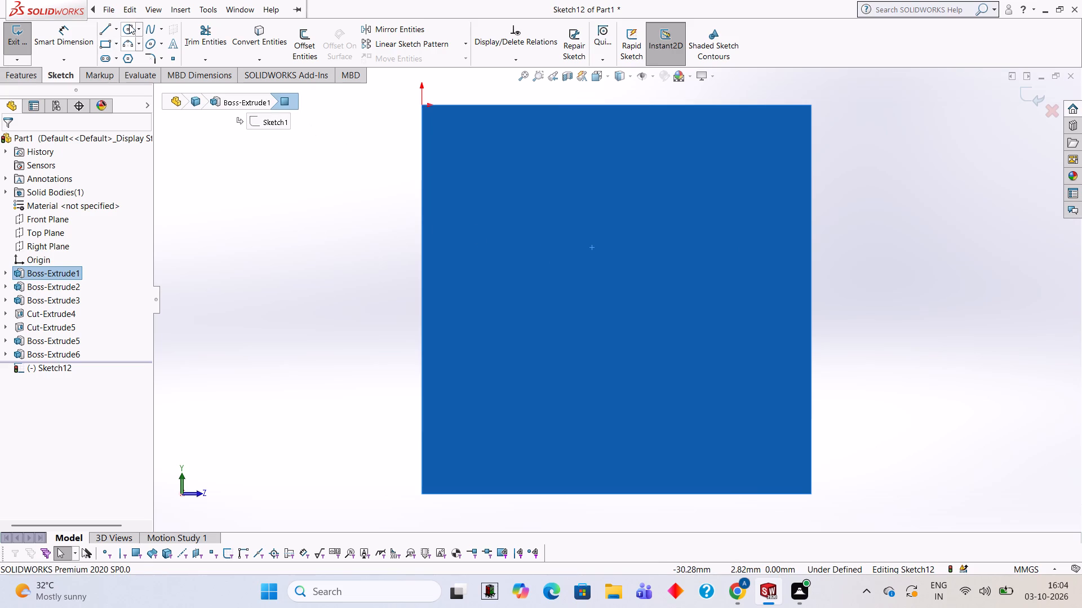
click(129, 24)
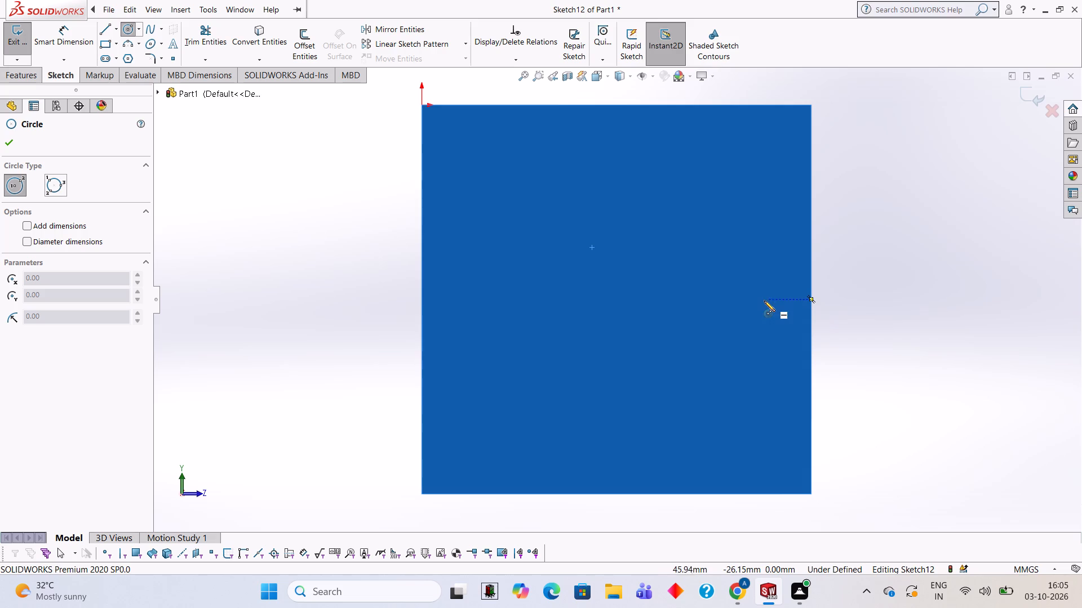
click(614, 301)
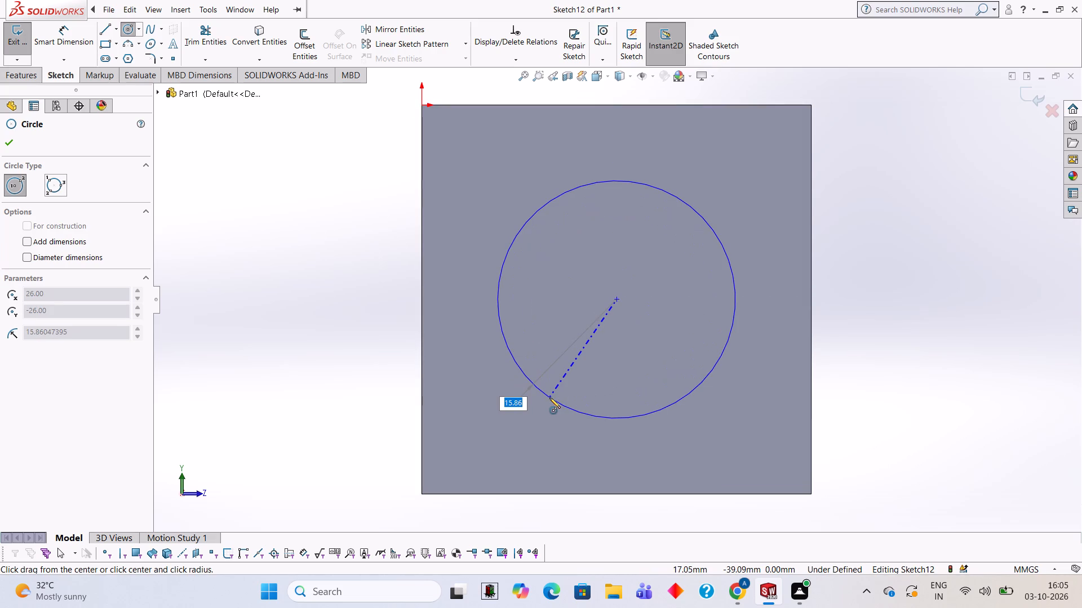
text(20)
key(Return)
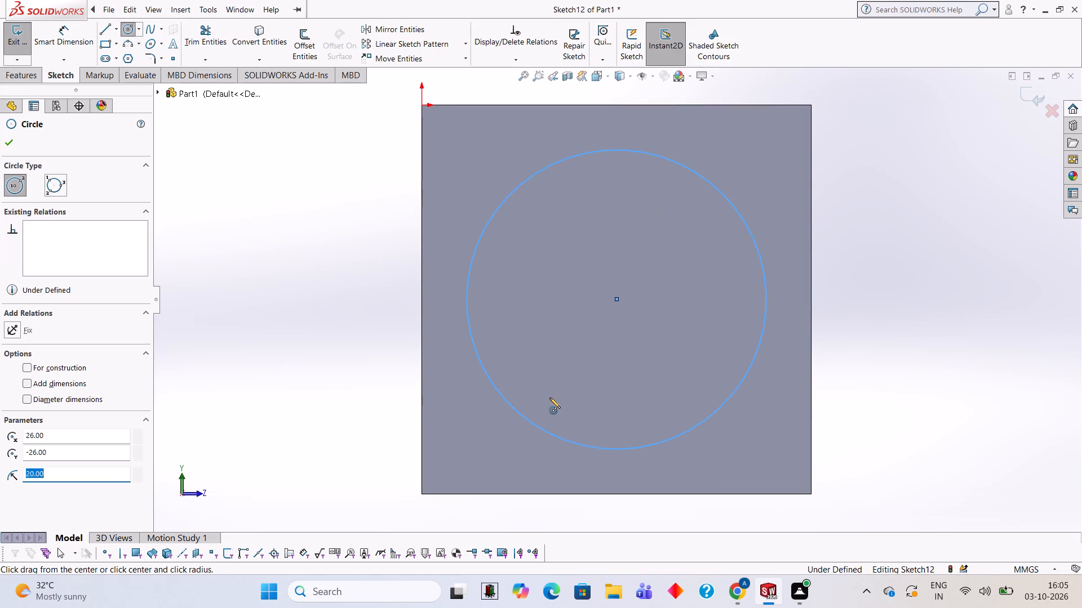
Extrude the 20 mm radius circle 25 mm blind outward from the back face as a merged cylindrical boss.
middle_drag(937, 327, 883, 332)
scroll(875, 337, up, 2)
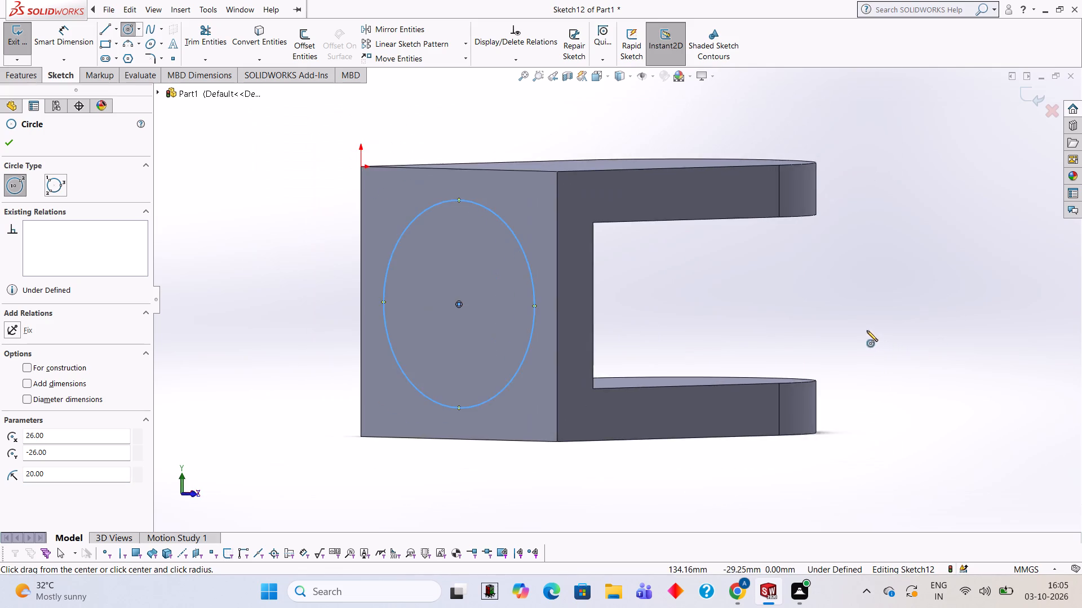
middle_drag(864, 328, 832, 309)
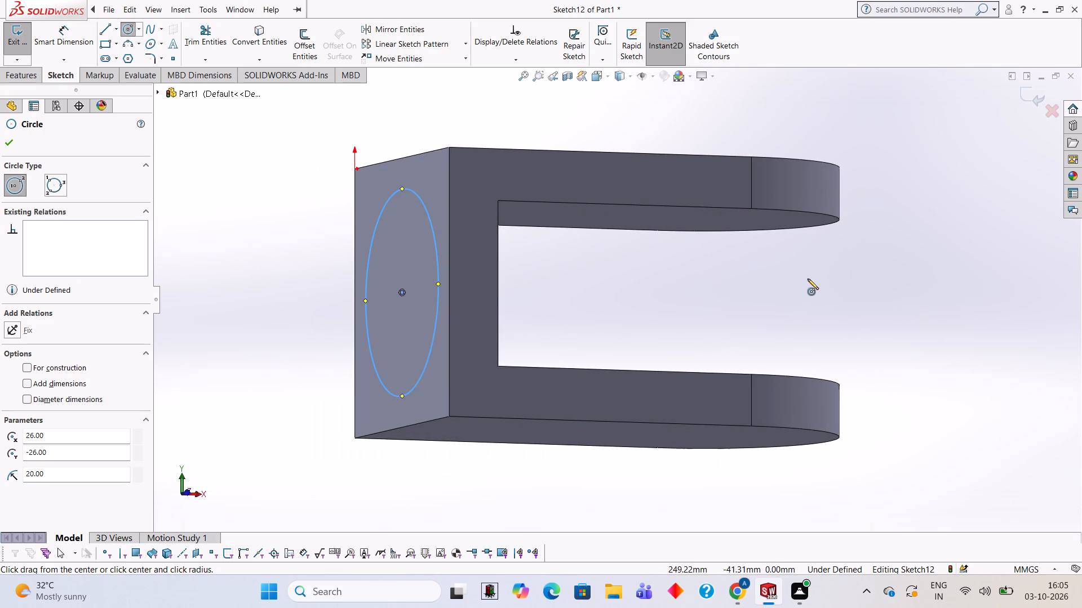
middle_drag(583, 307, 649, 330)
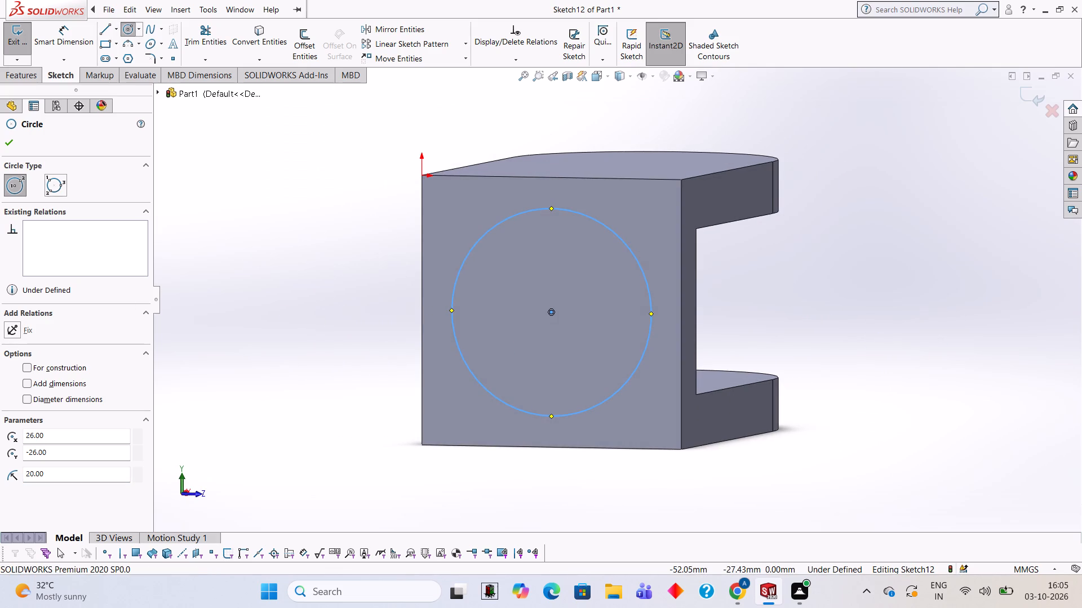
click(23, 86)
click(32, 68)
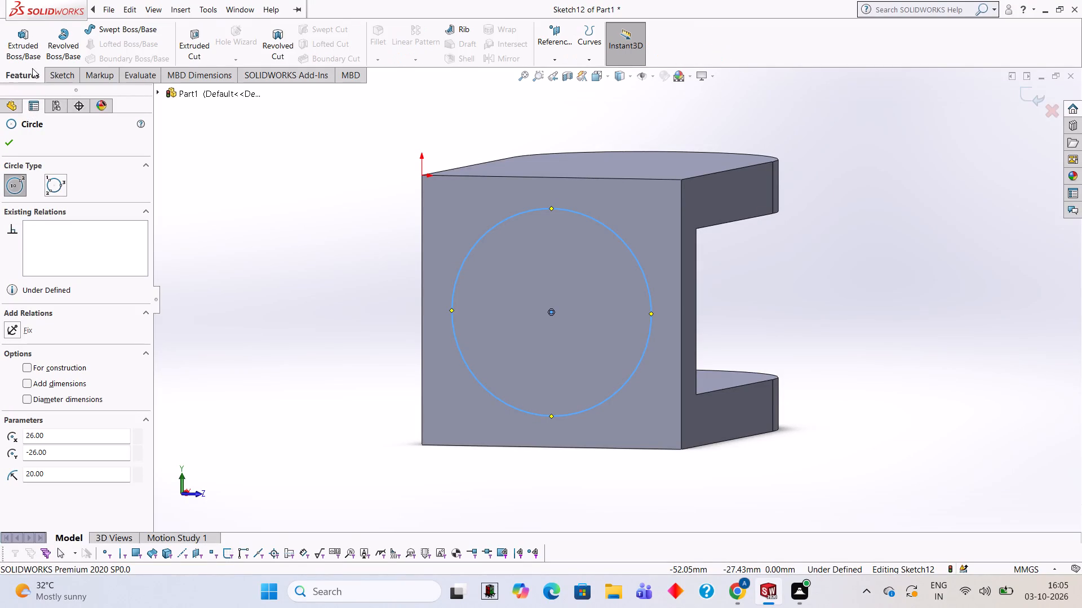
click(32, 52)
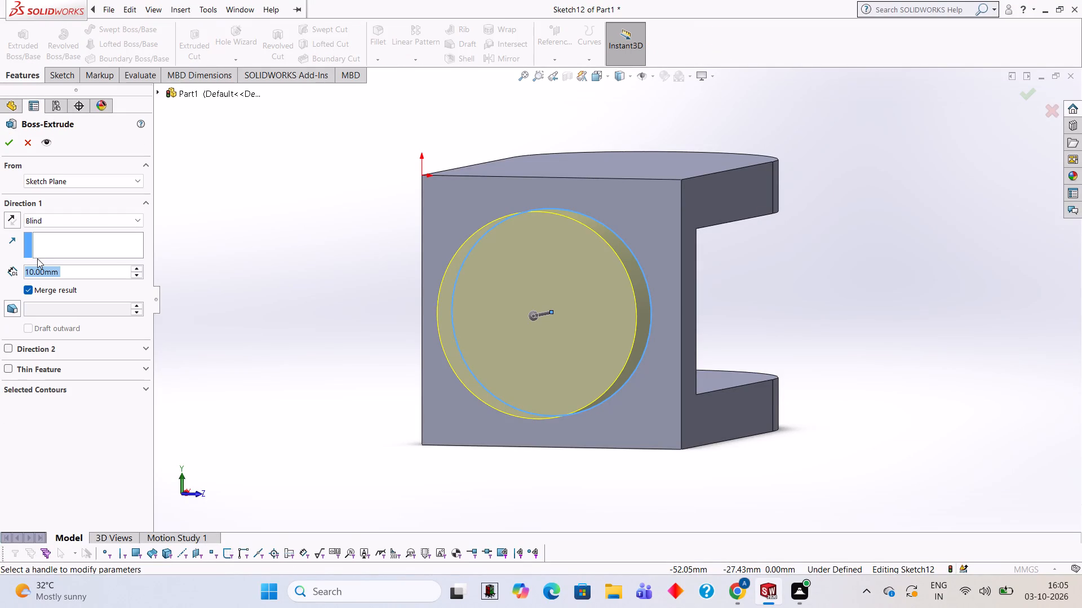
text(25)
key(Return)
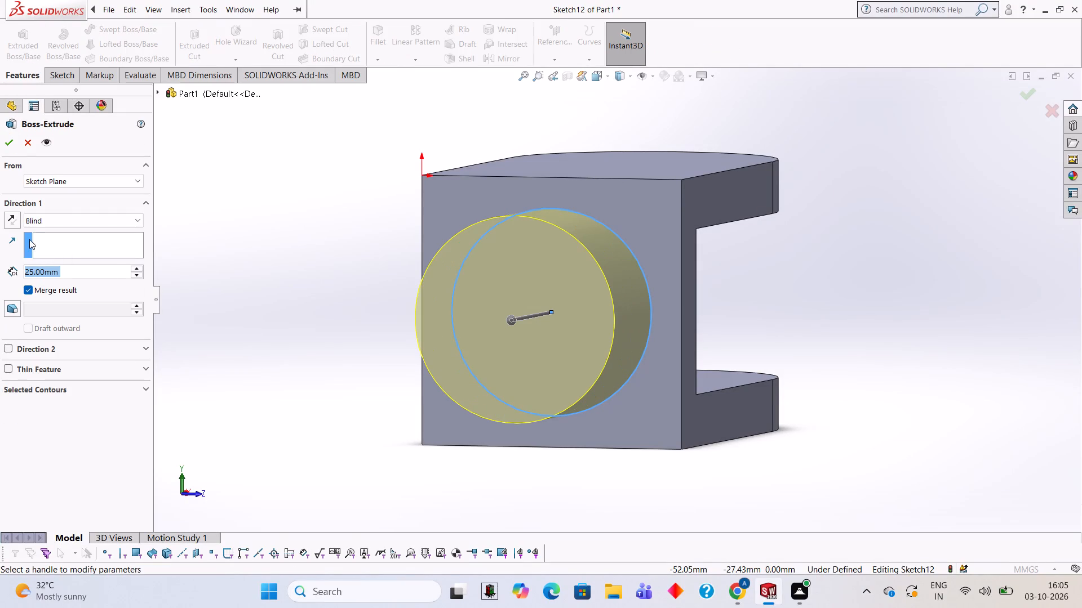
click(15, 146)
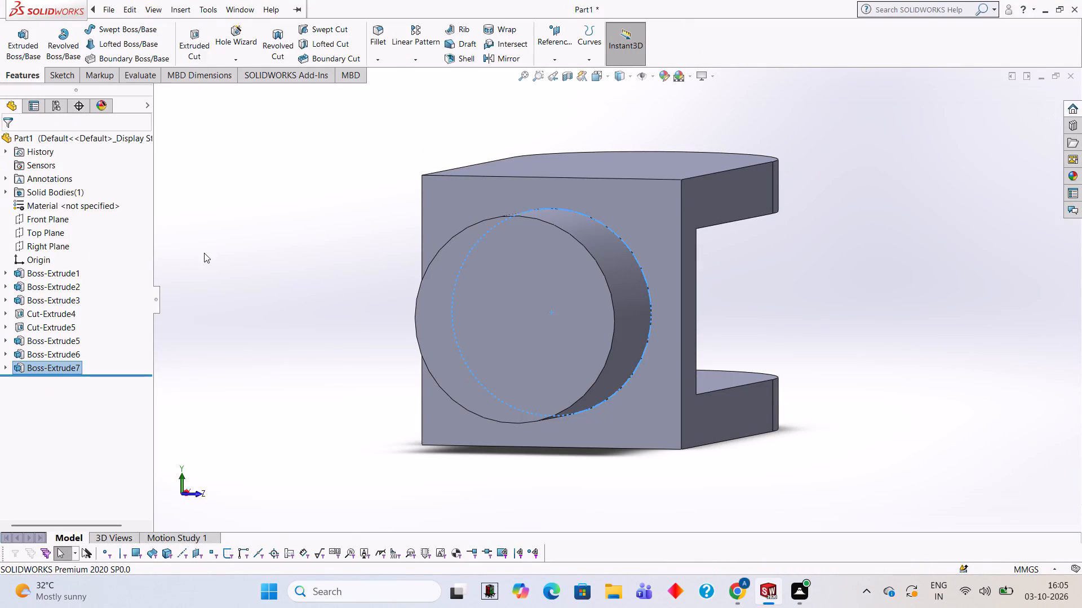
click(205, 252)
Chamfer the circular edge where the cylindrical boss meets the back face with a 3 mm distance at 45 degrees.
middle_drag(920, 247, 875, 251)
scroll(836, 285, up, 1)
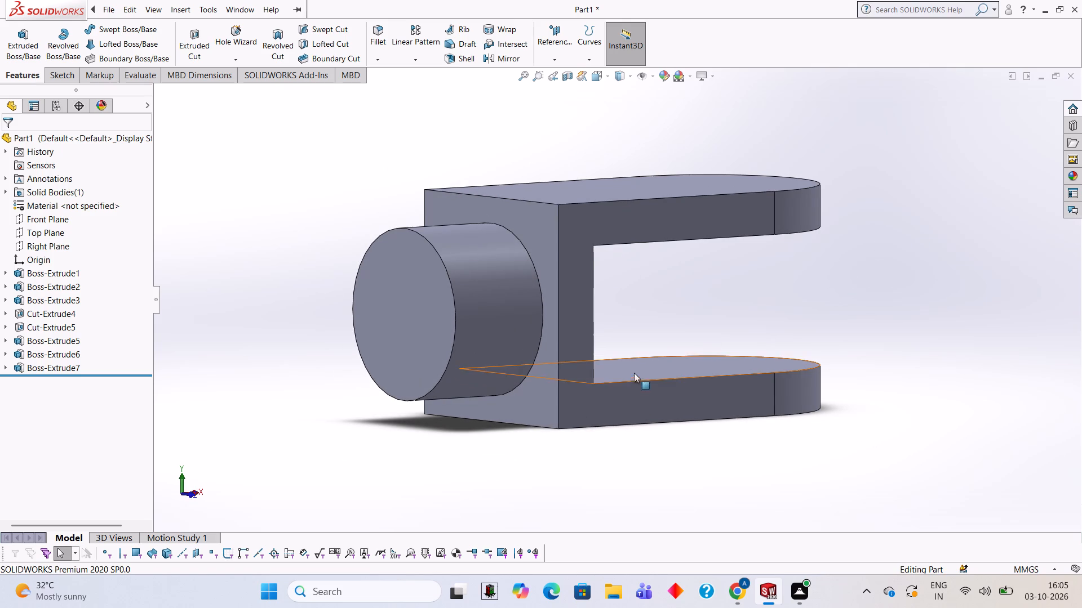
scroll(662, 319, up, 1)
middle_drag(668, 301, 637, 304)
middle_drag(707, 320, 691, 311)
scroll(691, 311, up, 1)
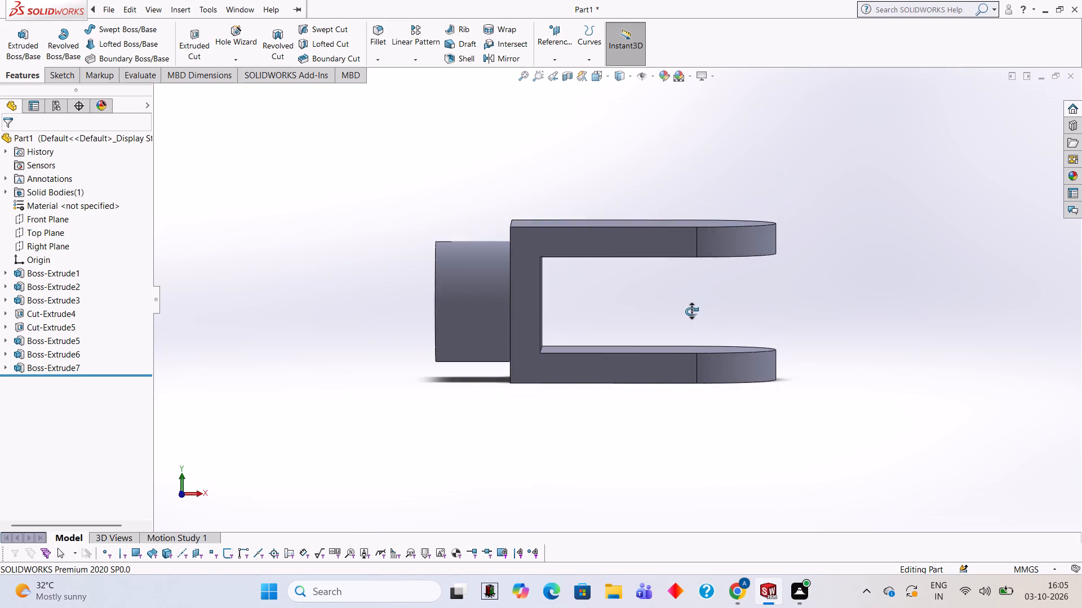
middle_drag(691, 311, 691, 312)
middle_drag(705, 292, 777, 292)
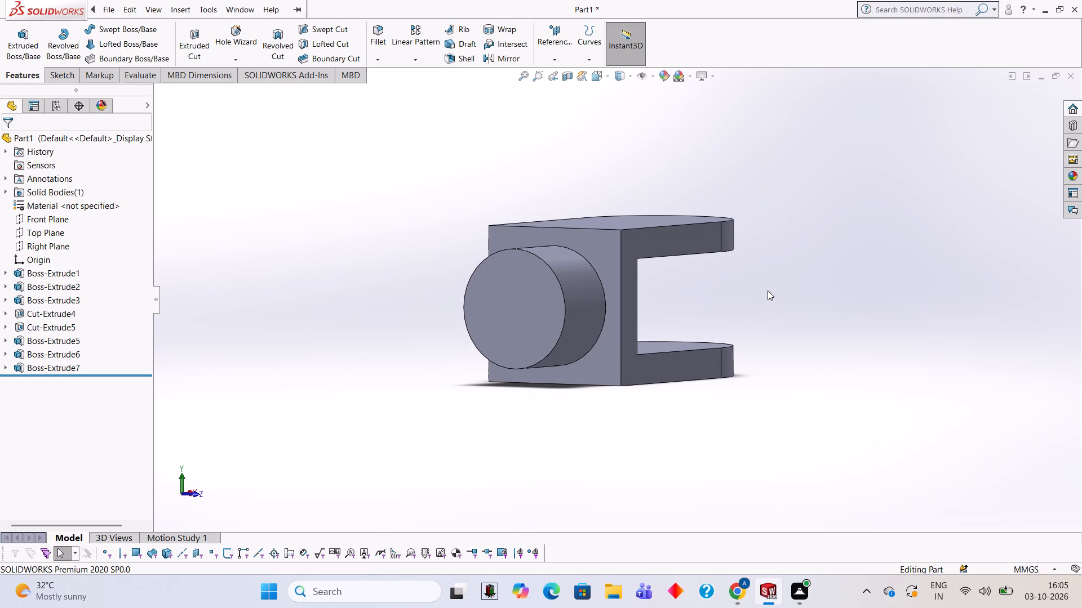
scroll(705, 317, down, 1)
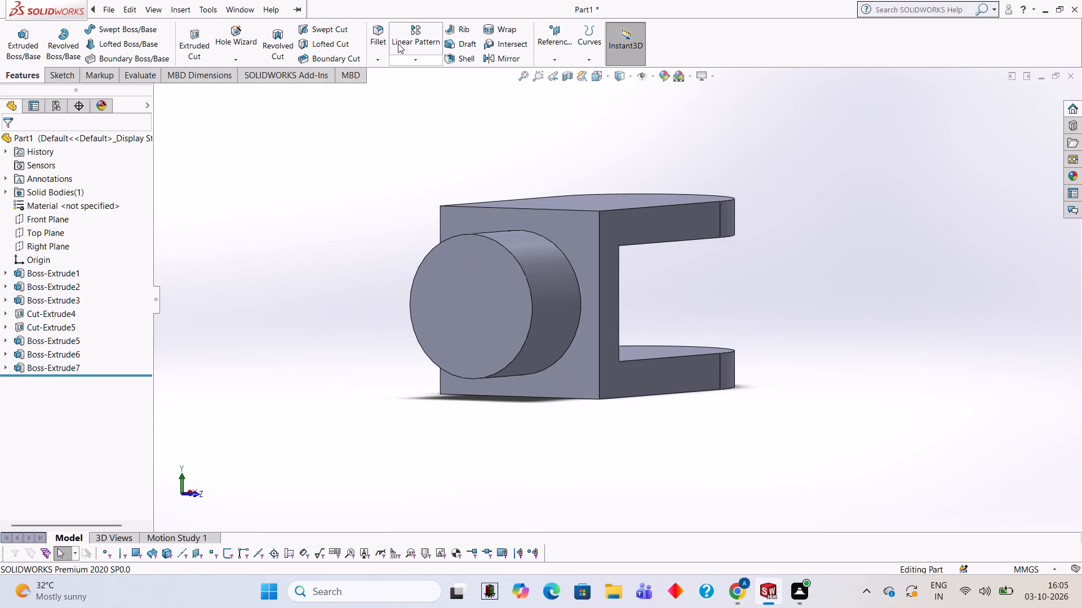
click(383, 57)
click(405, 82)
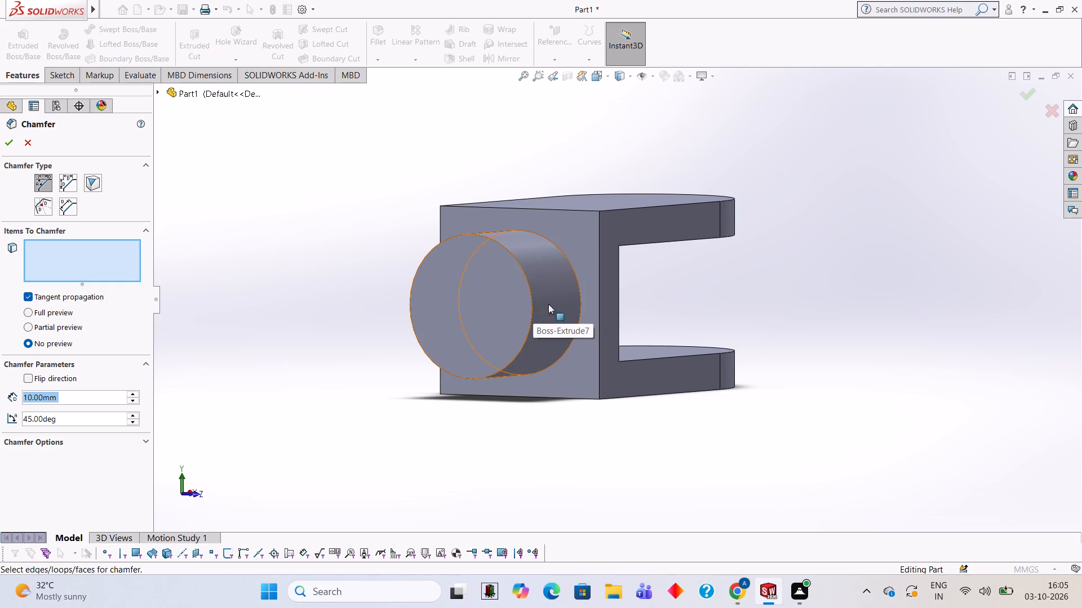
key(3)
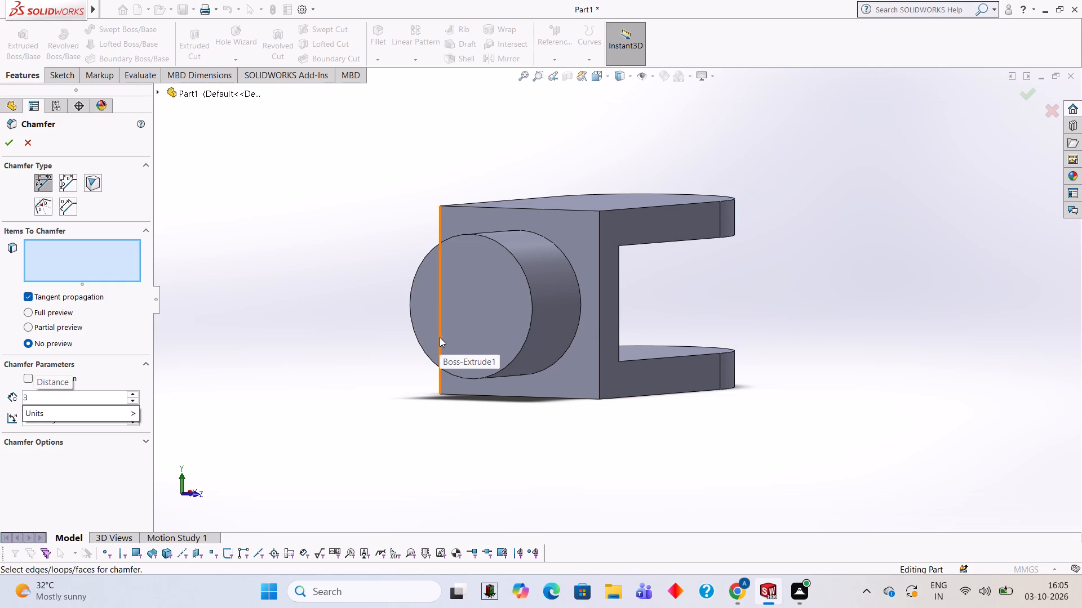
key(Return)
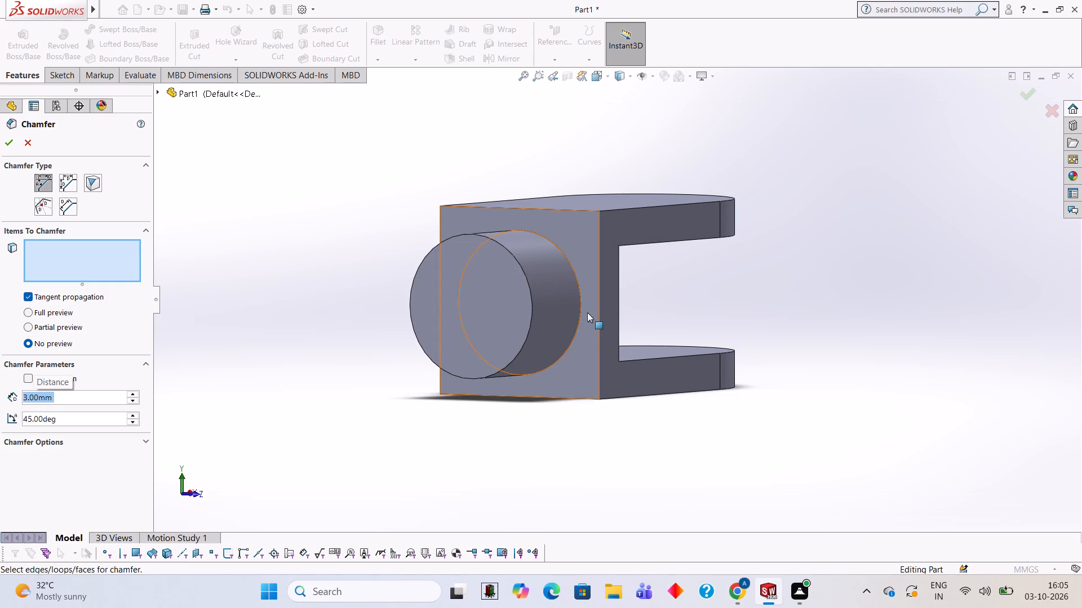
click(582, 310)
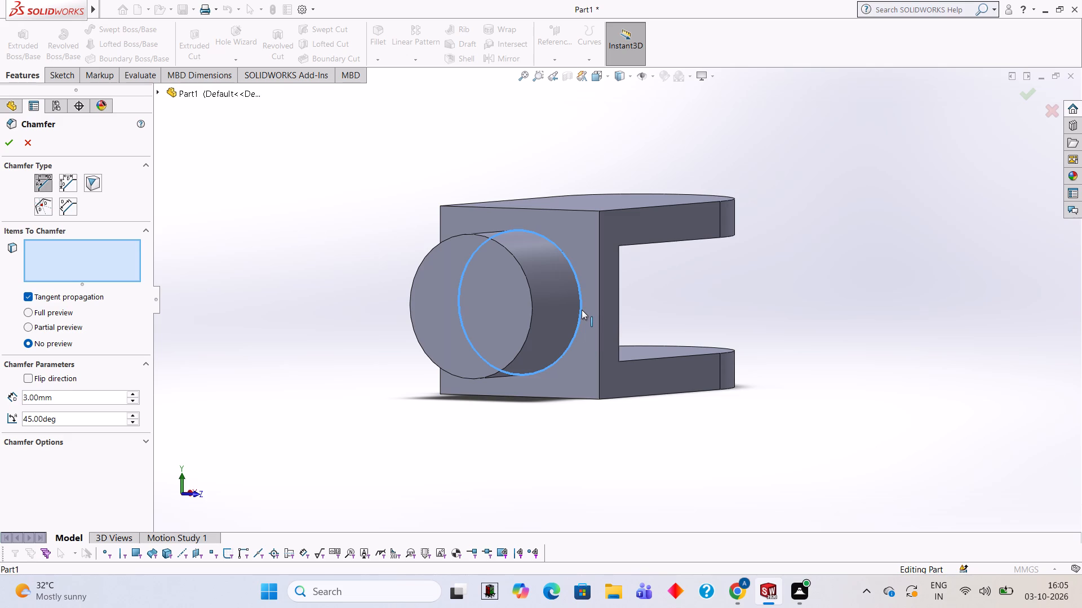
click(12, 135)
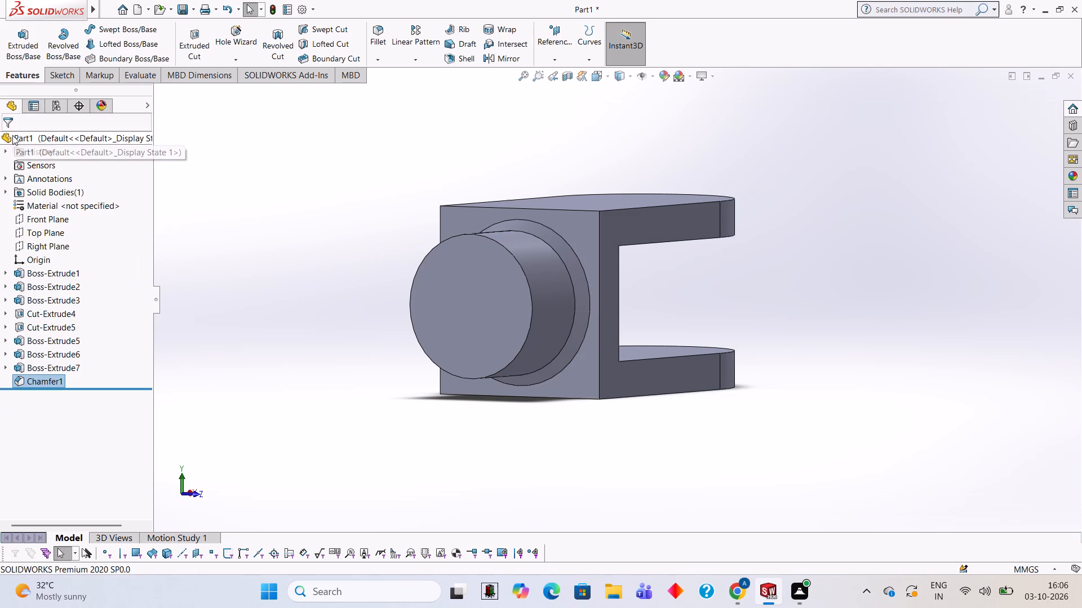
click(279, 193)
Examine the chamfer around the base of the cylindrical boss up close and from a distance.
scroll(580, 283, up, 2)
middle_drag(608, 275, 593, 275)
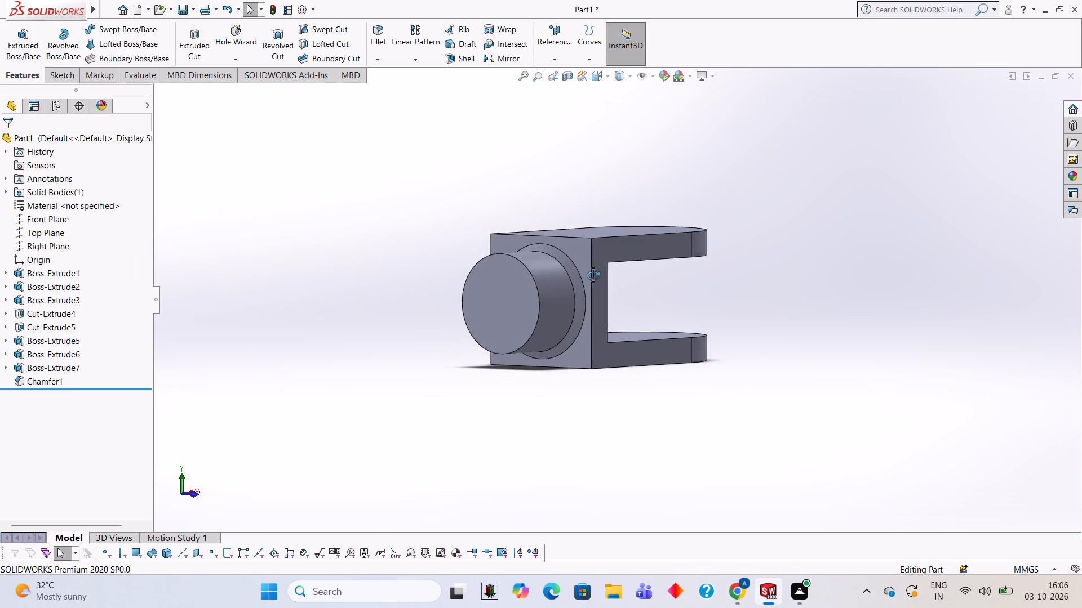
middle_drag(593, 275, 571, 284)
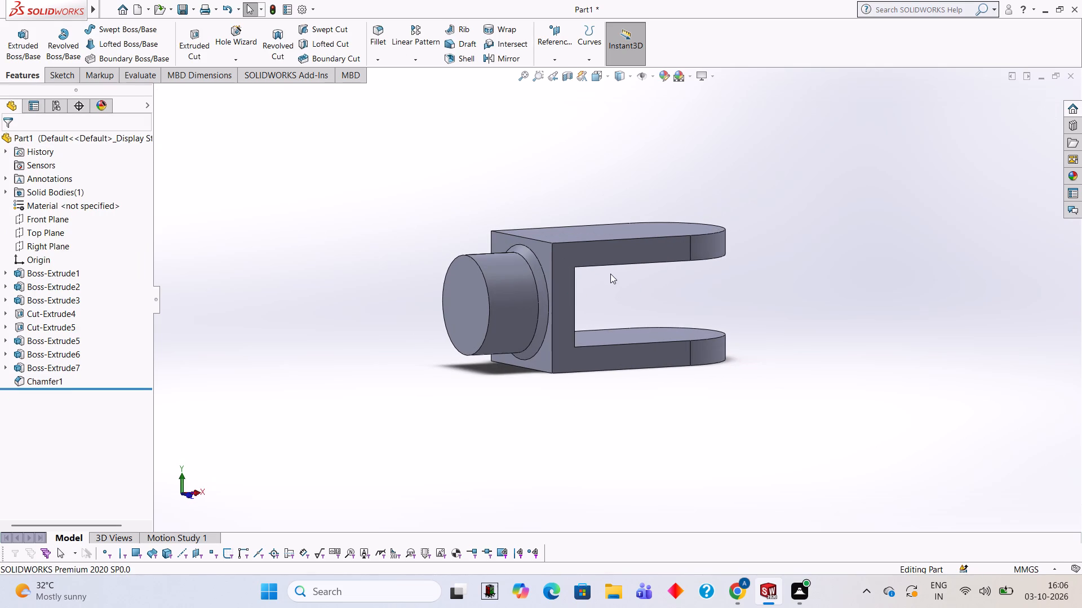
scroll(546, 262, down, 4)
scroll(533, 327, down, 2)
scroll(530, 239, down, 1)
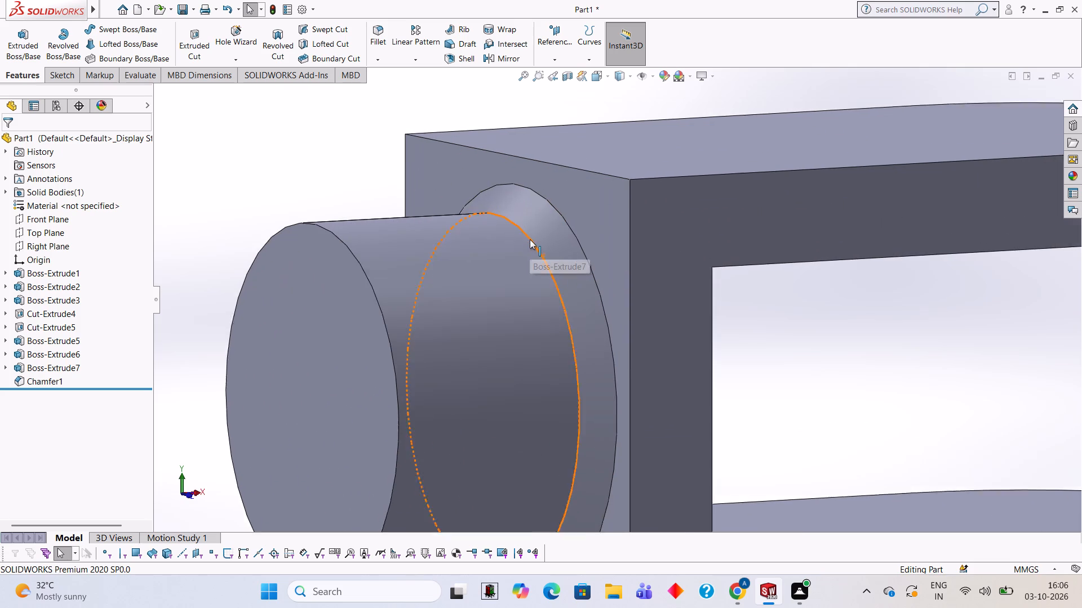
scroll(530, 239, down, 2)
scroll(544, 249, up, 9)
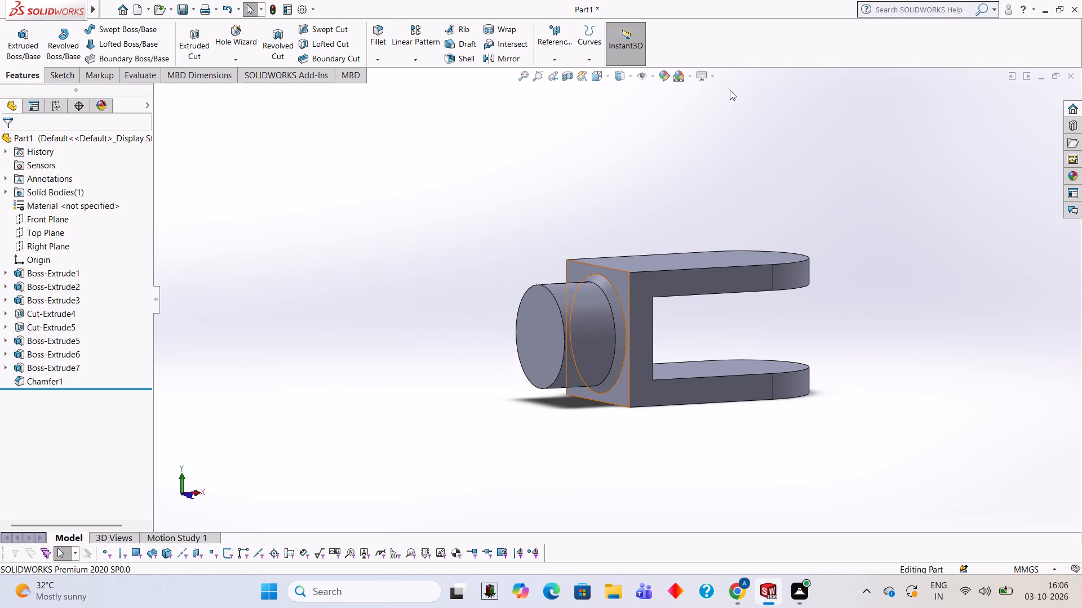
Work out 25/2 in Calculator and sketch a circle of 12.5 mm radius centred on the cylindrical boss's outer end face.
click(557, 303)
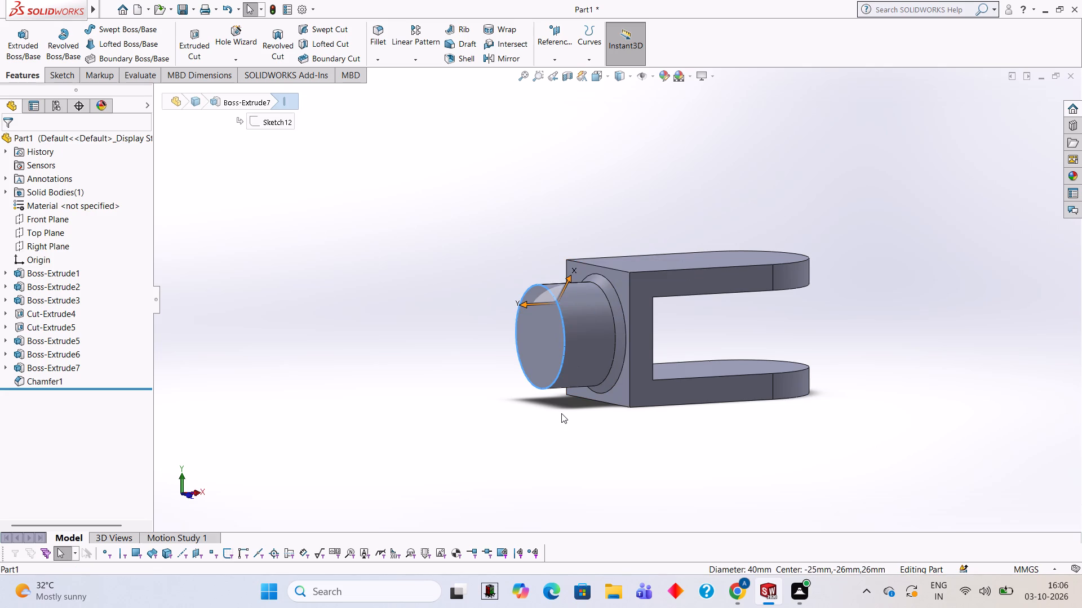
key(Escape)
middle_drag(611, 216, 664, 226)
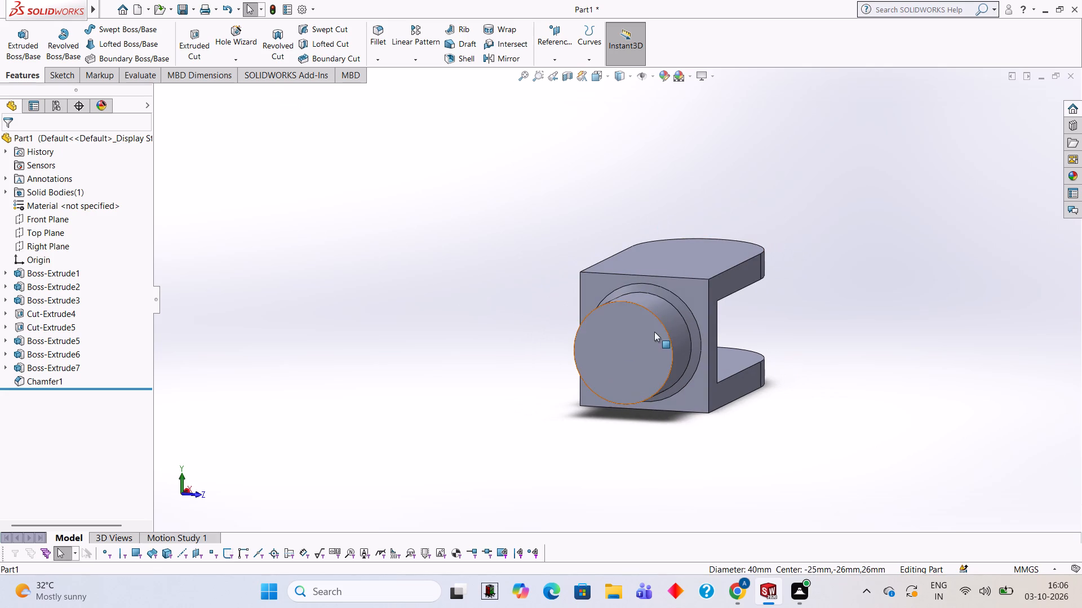
click(611, 342)
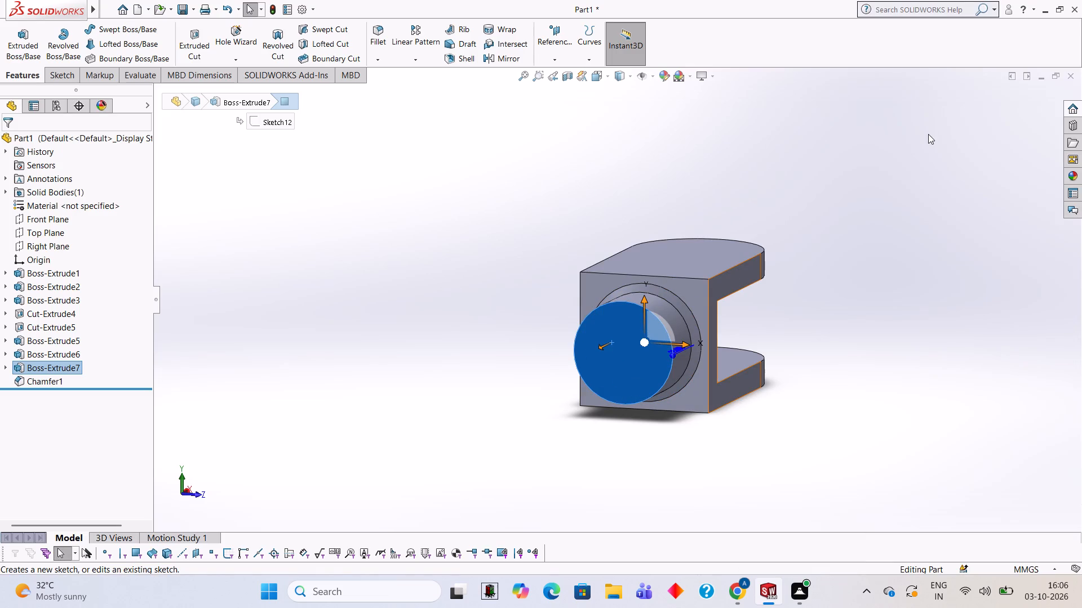
key(Escape)
click(613, 350)
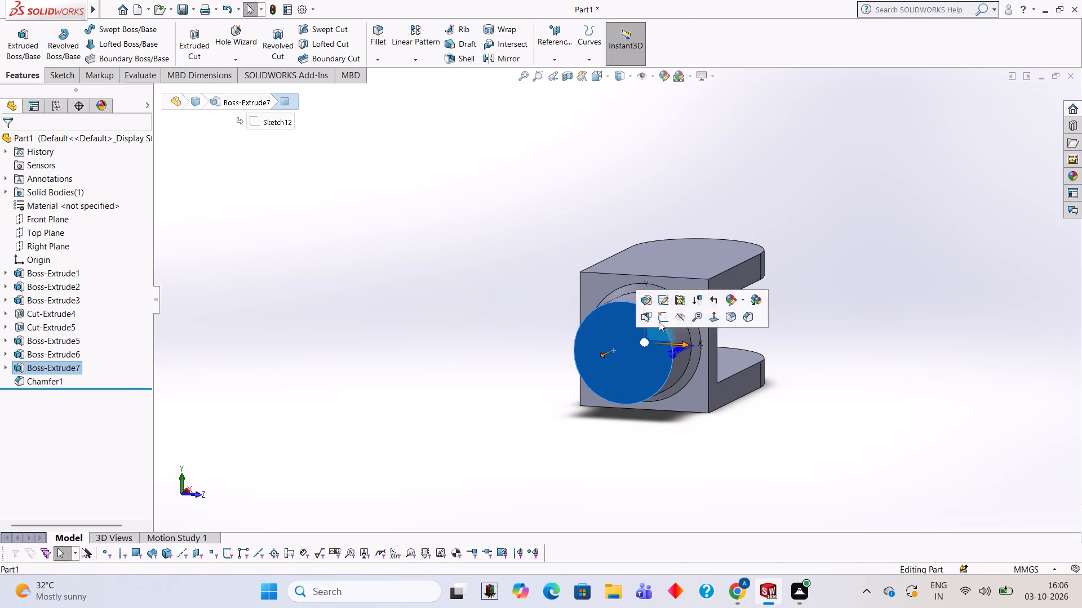
click(660, 321)
key(ctrl+8)
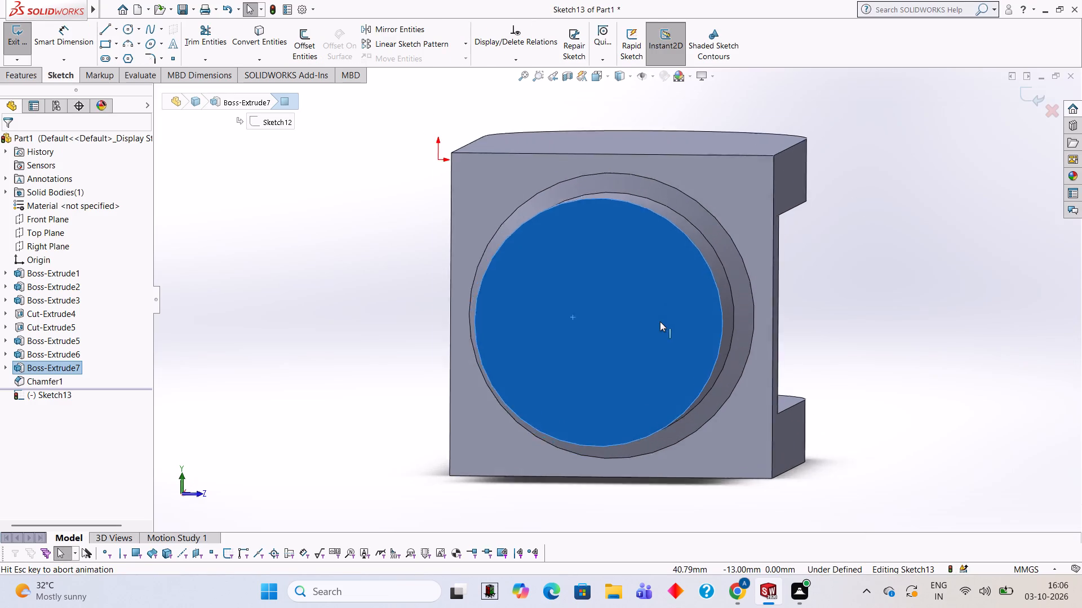
scroll(632, 269, up, 2)
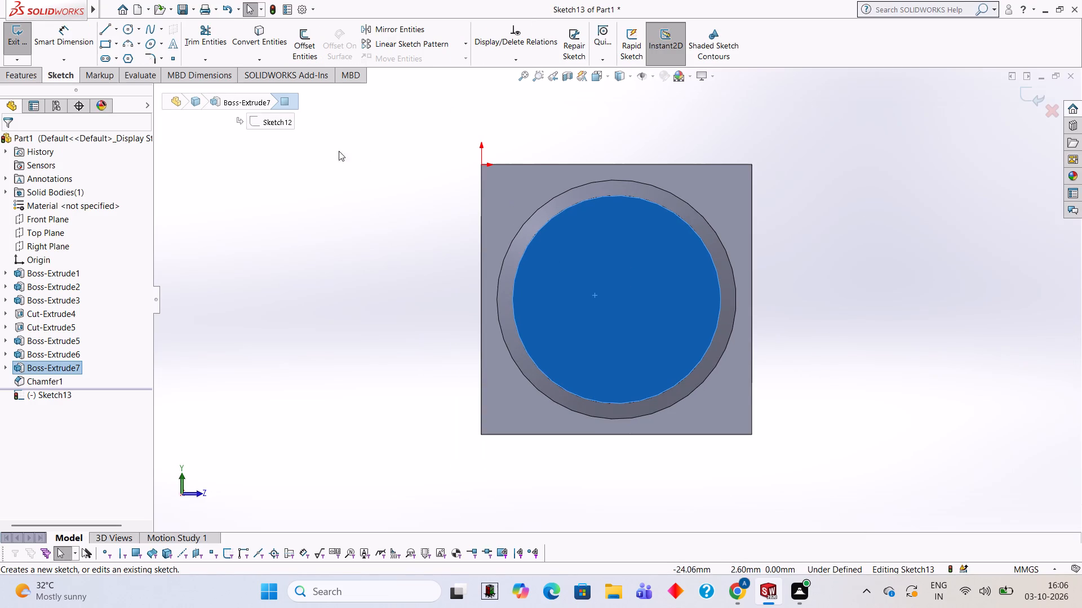
click(129, 28)
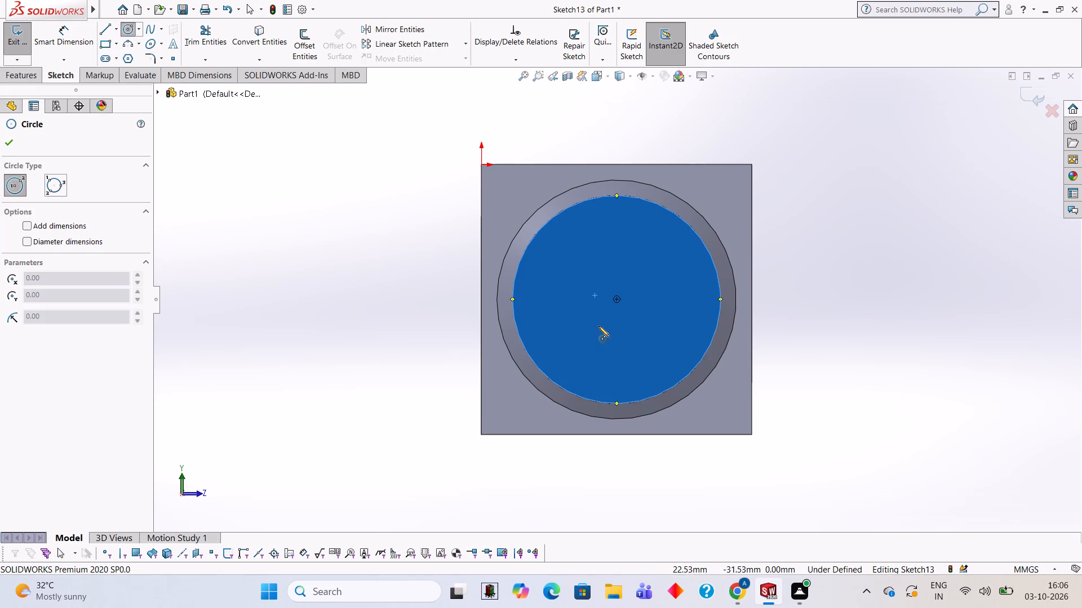
click(616, 298)
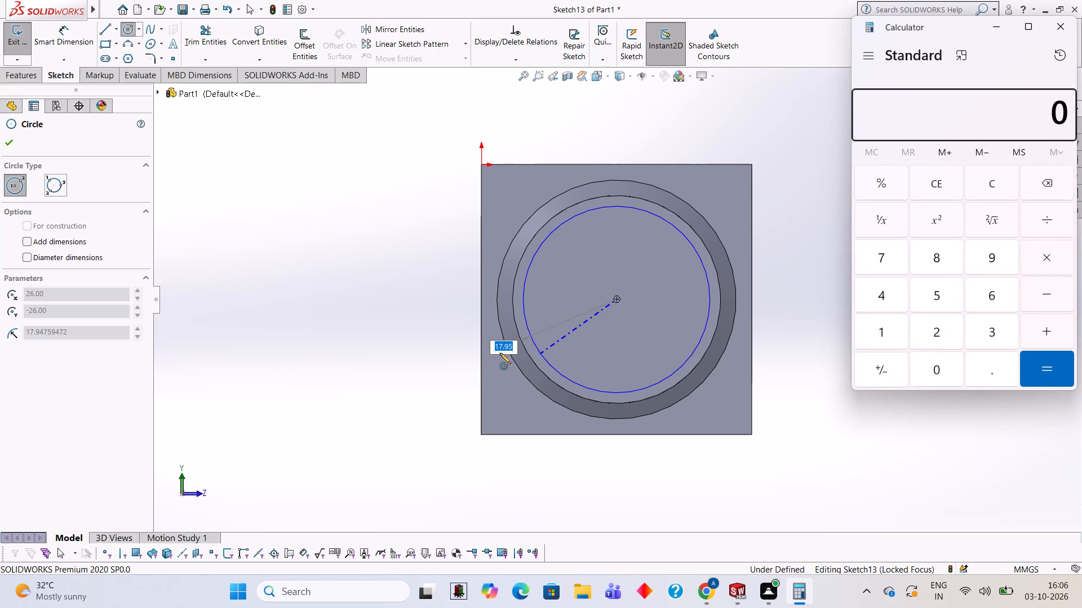
text(25/2)
key(Return)
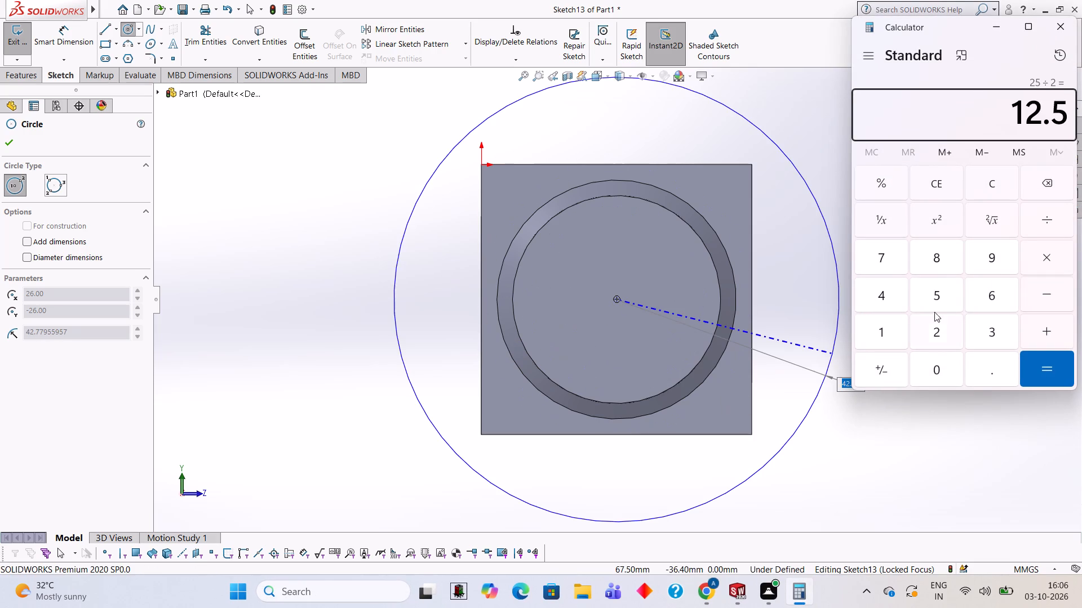
drag(1074, 24, 1071, 17)
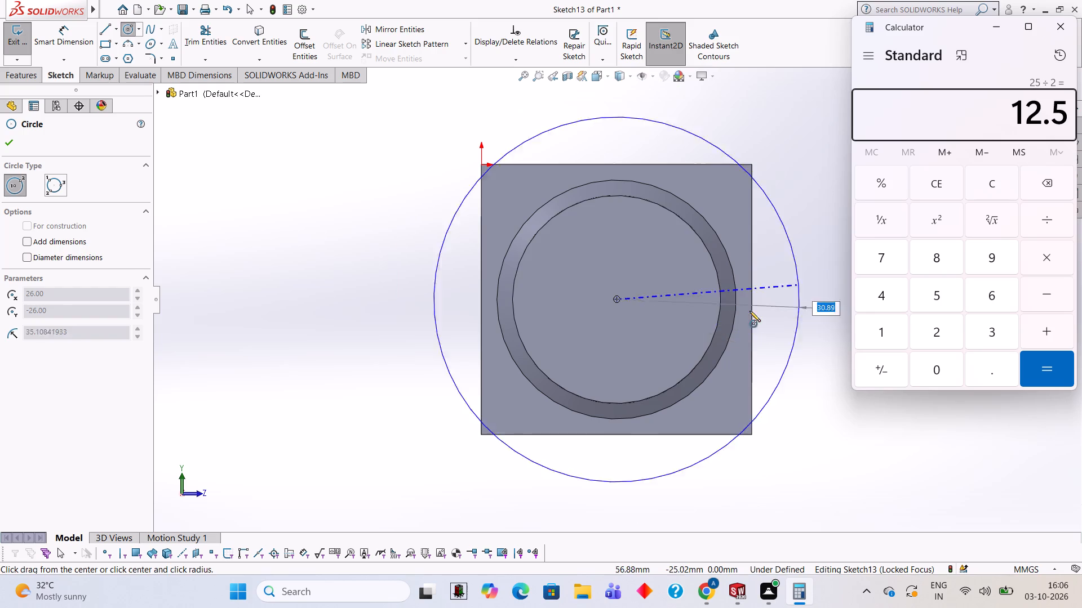
key(0)
click(1060, 23)
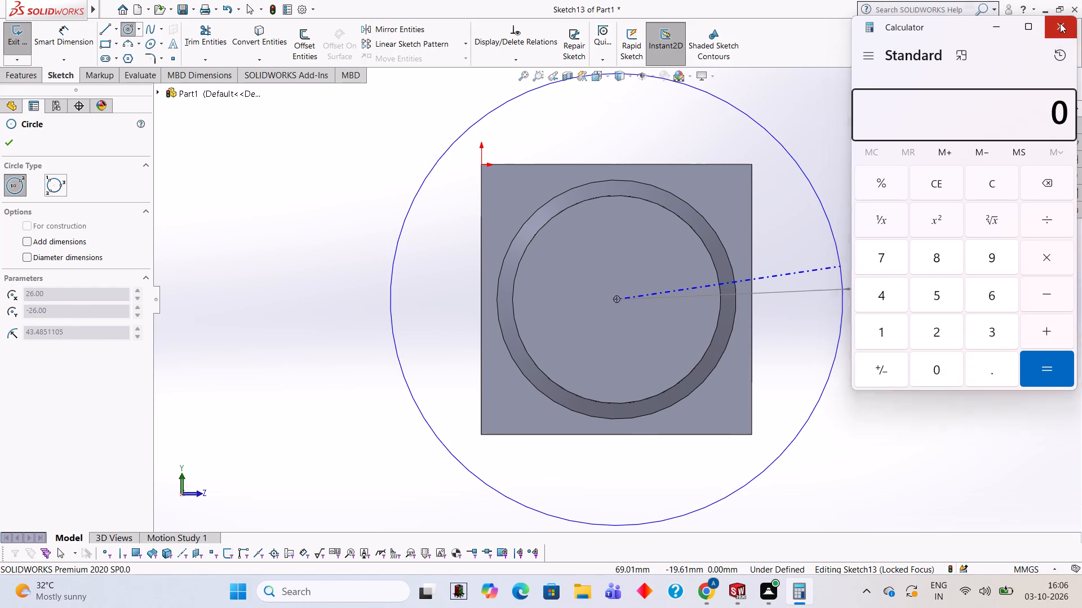
text(12.5)
key(Return)
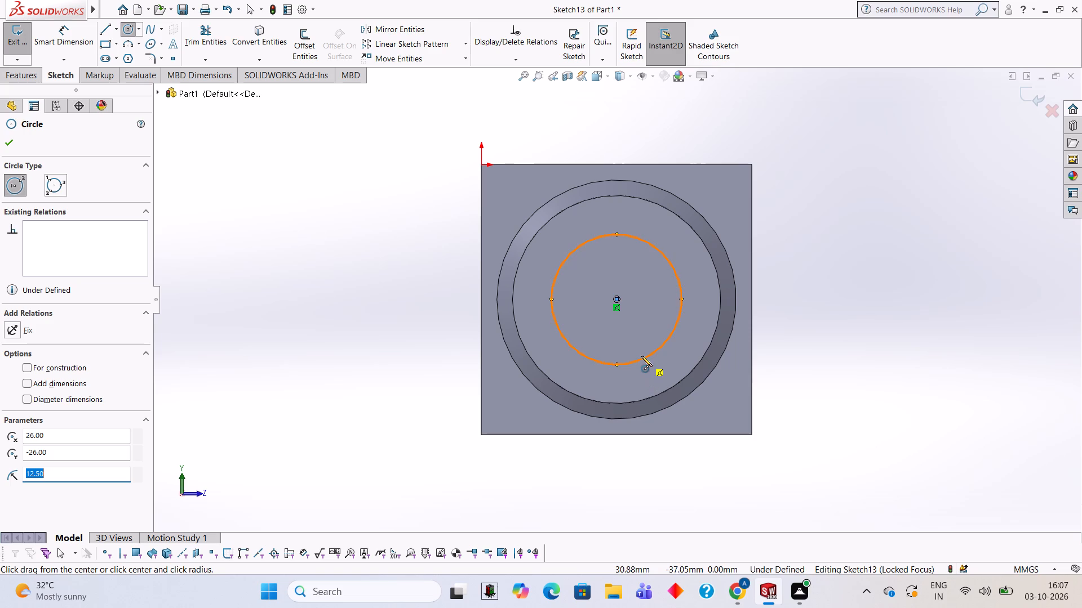
Extrude the 12.5 mm radius circle 52 mm blind outward from the boss's end face as a merged smaller cylinder.
middle_drag(912, 282, 864, 293)
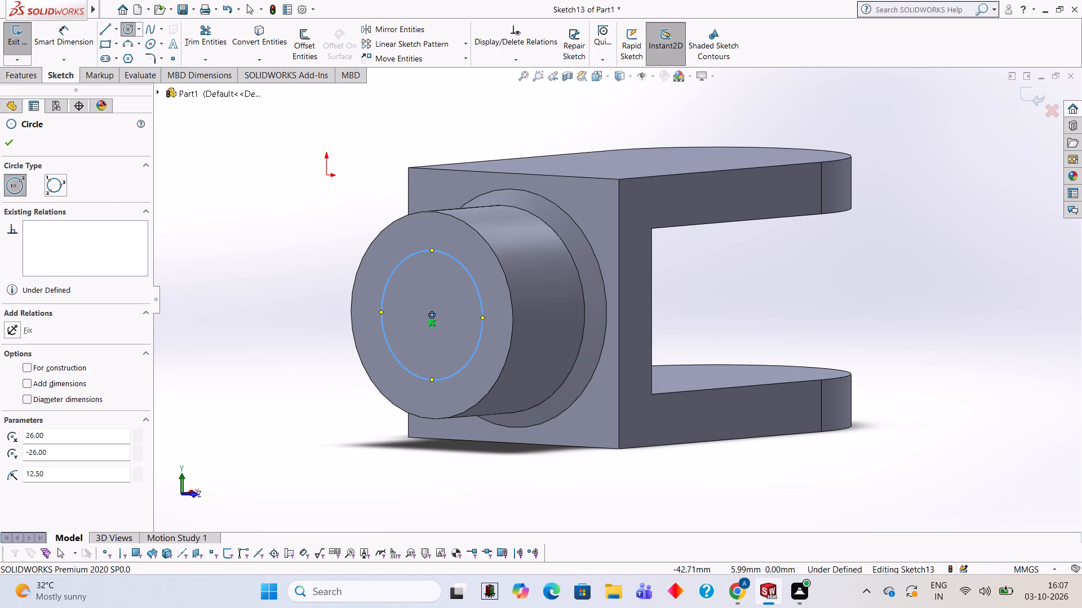
click(16, 71)
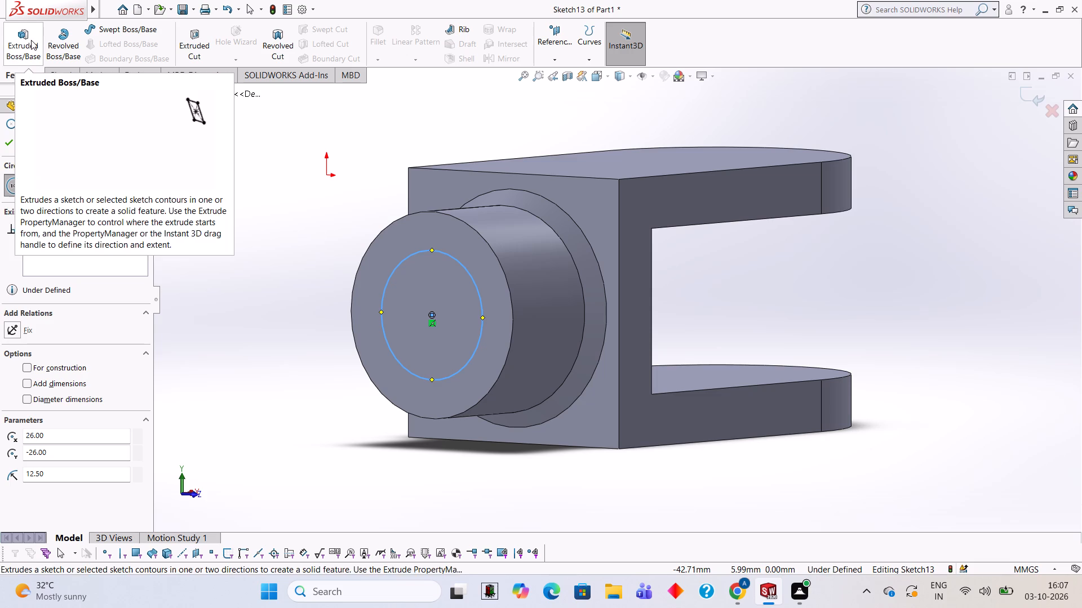
click(28, 44)
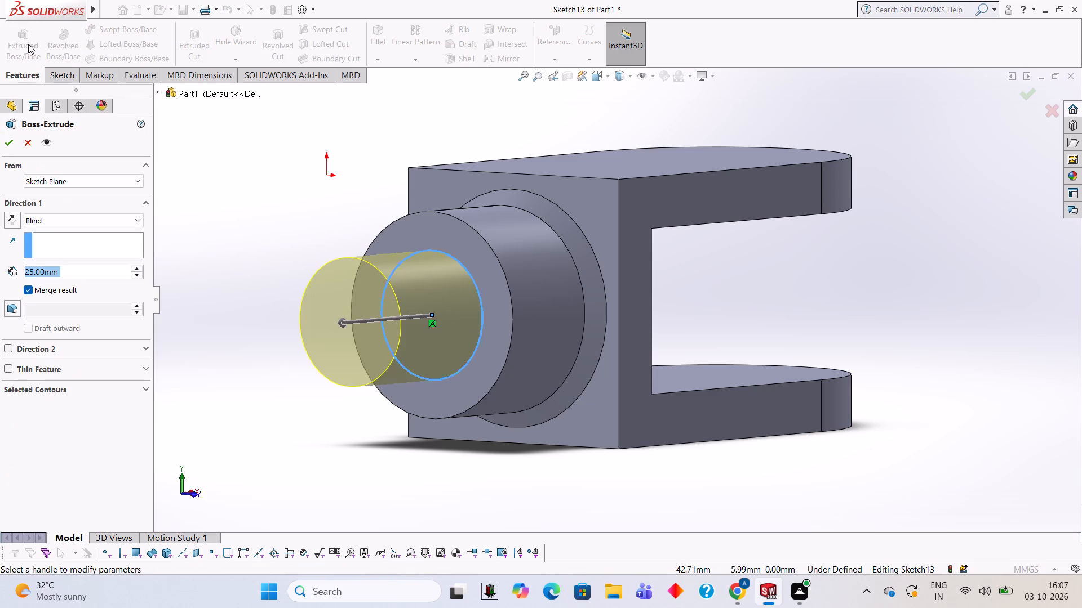
key(2)
key(BackSpace)
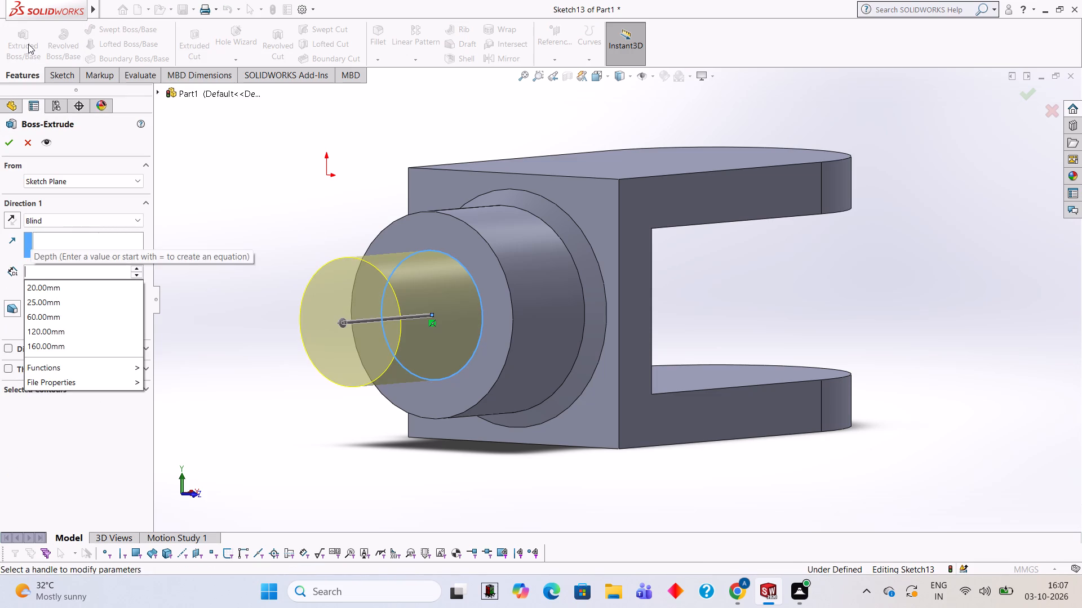
text(52)
key(Return)
scroll(529, 207, up, 1)
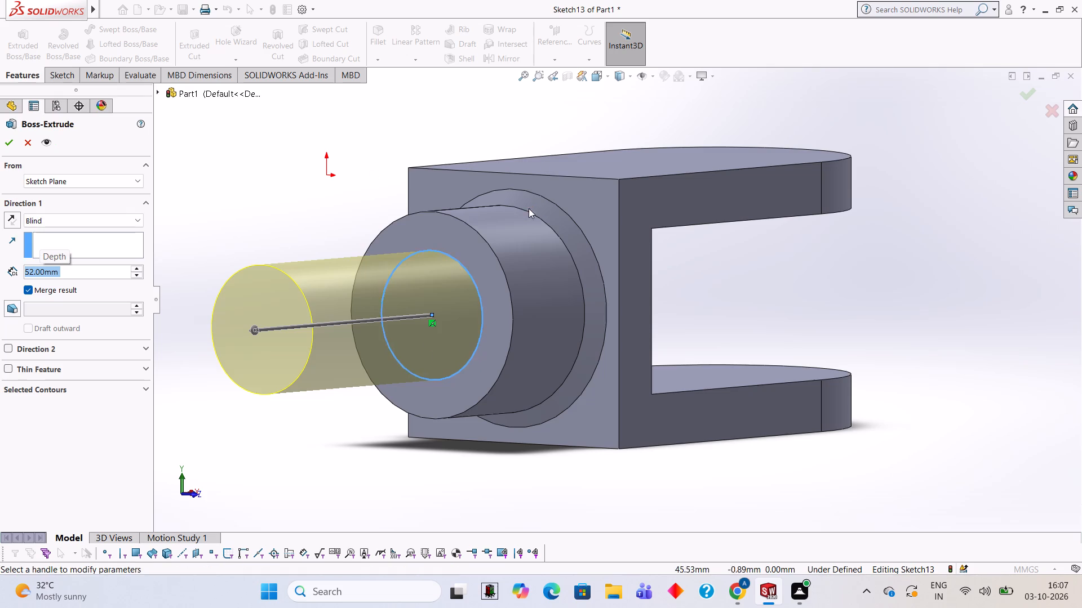
scroll(529, 208, up, 2)
click(10, 146)
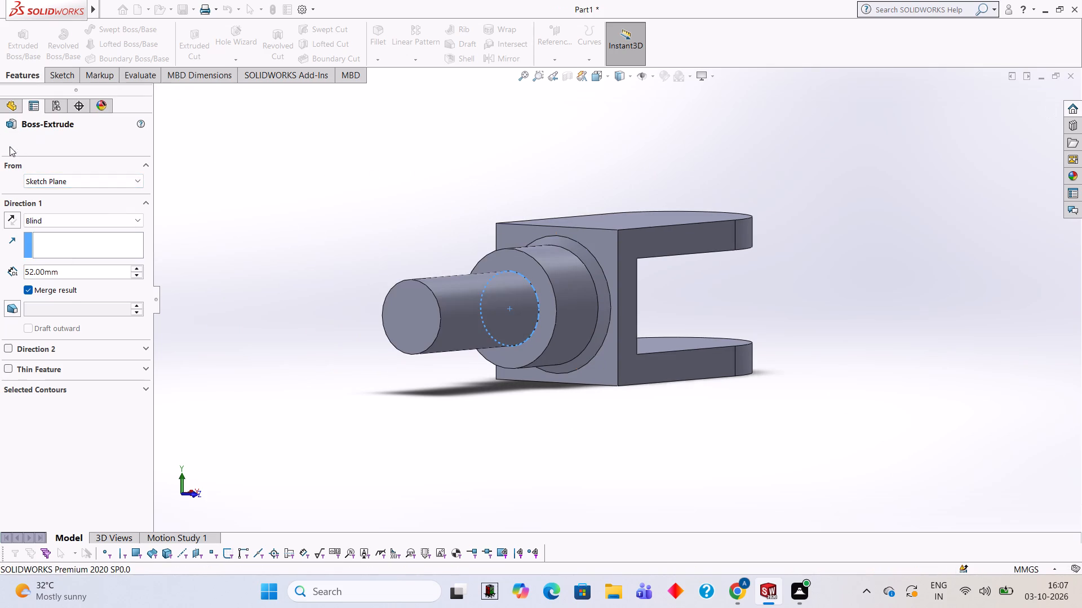
click(324, 199)
Examine the extended cylinder, the stepped boss and the C-shaped arms from the top, underside, back and sides.
scroll(622, 222, up, 1)
middle_drag(596, 200, 577, 352)
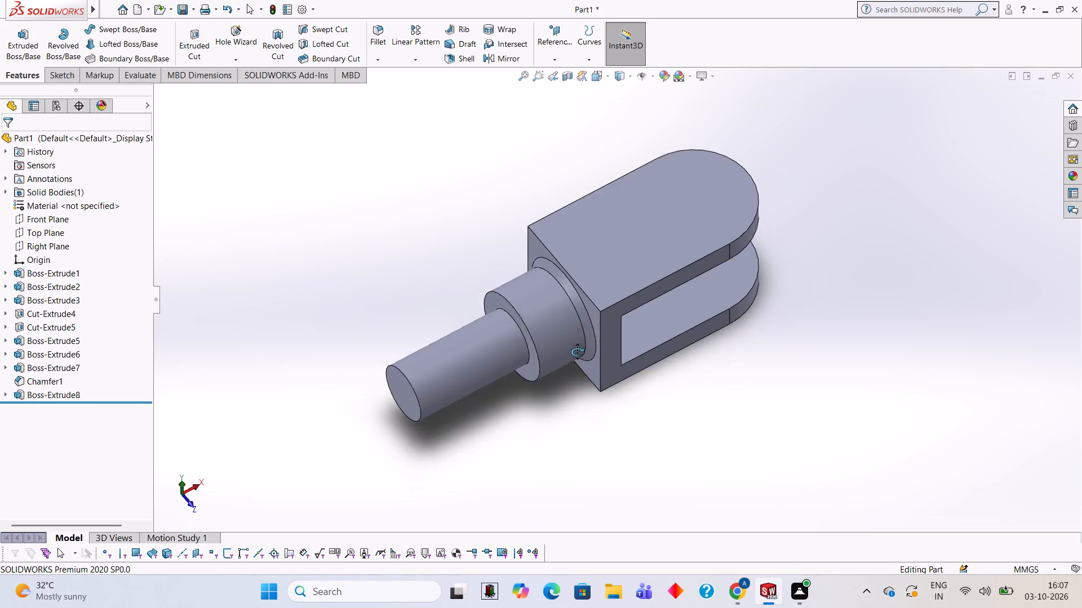
middle_drag(577, 352, 573, 194)
middle_drag(650, 448, 633, 182)
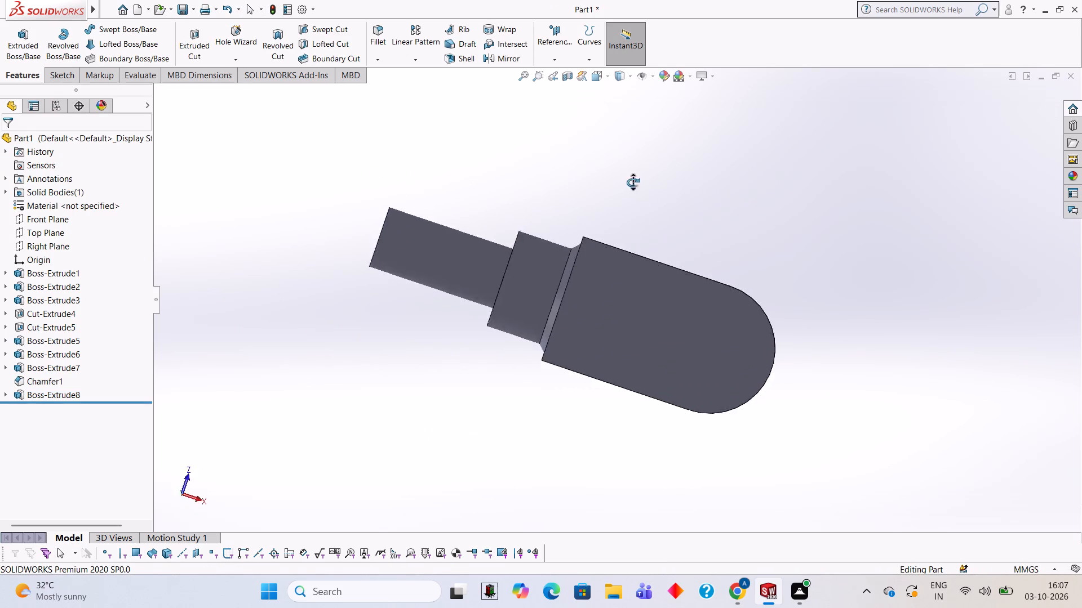
middle_drag(633, 182, 643, 448)
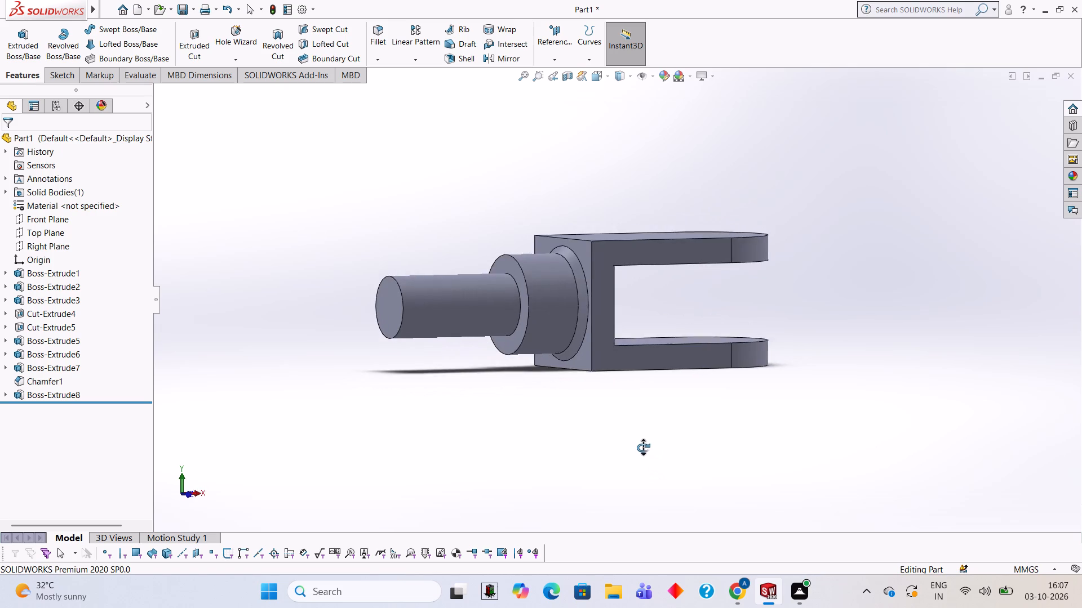
middle_drag(643, 448, 638, 430)
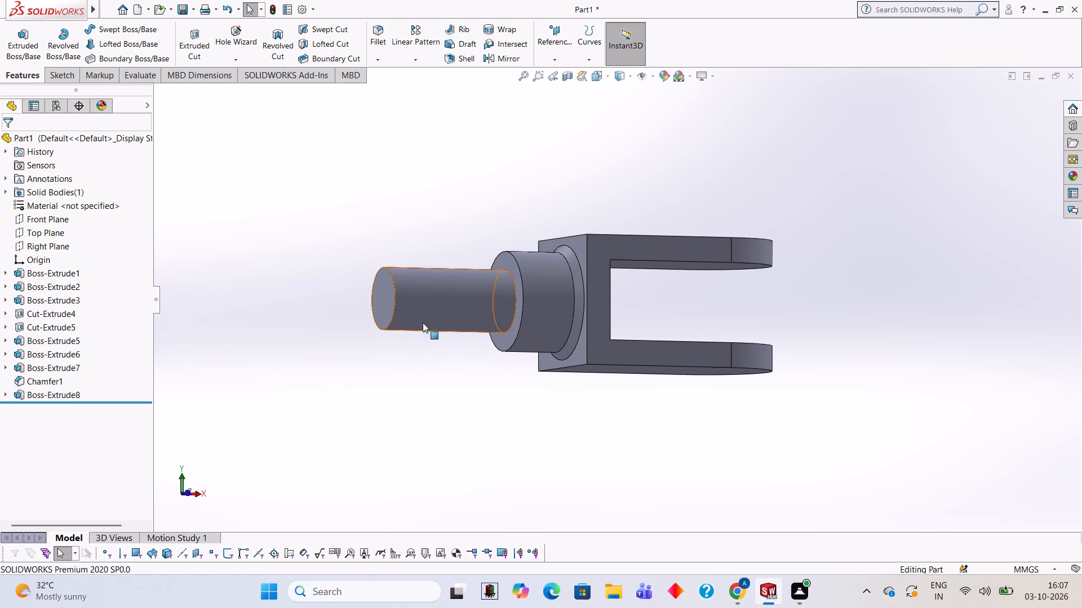
middle_drag(503, 271, 577, 285)
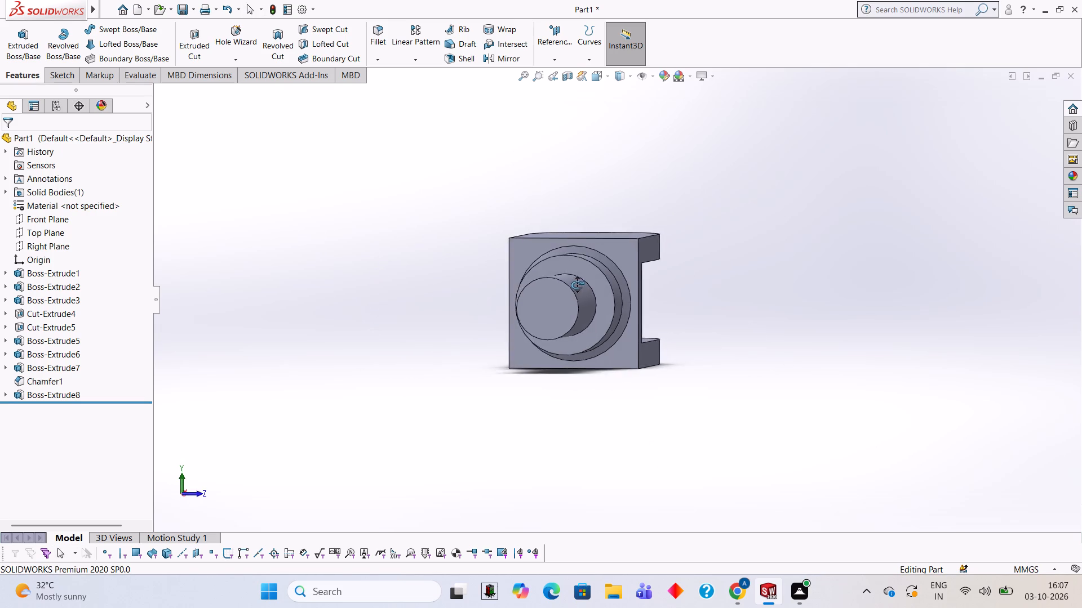
middle_drag(577, 285, 592, 287)
middle_drag(666, 279, 829, 304)
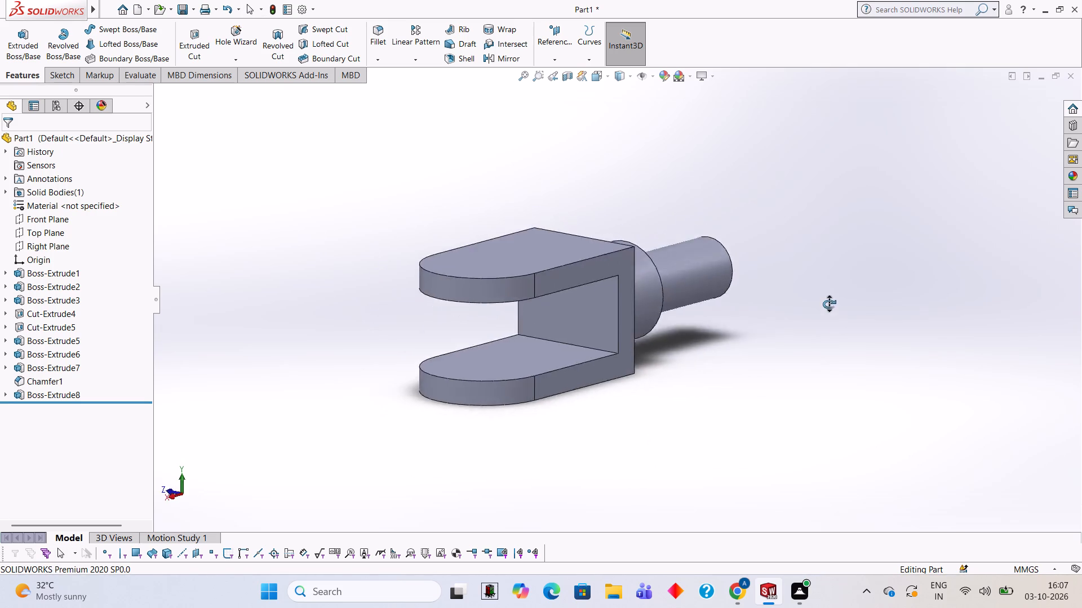
middle_drag(829, 304, 773, 306)
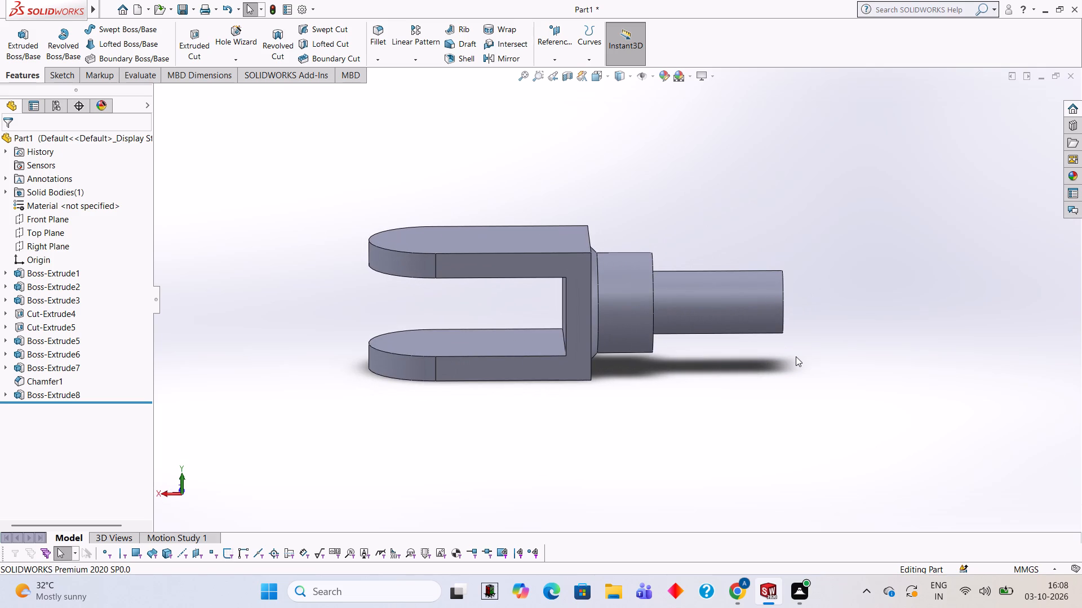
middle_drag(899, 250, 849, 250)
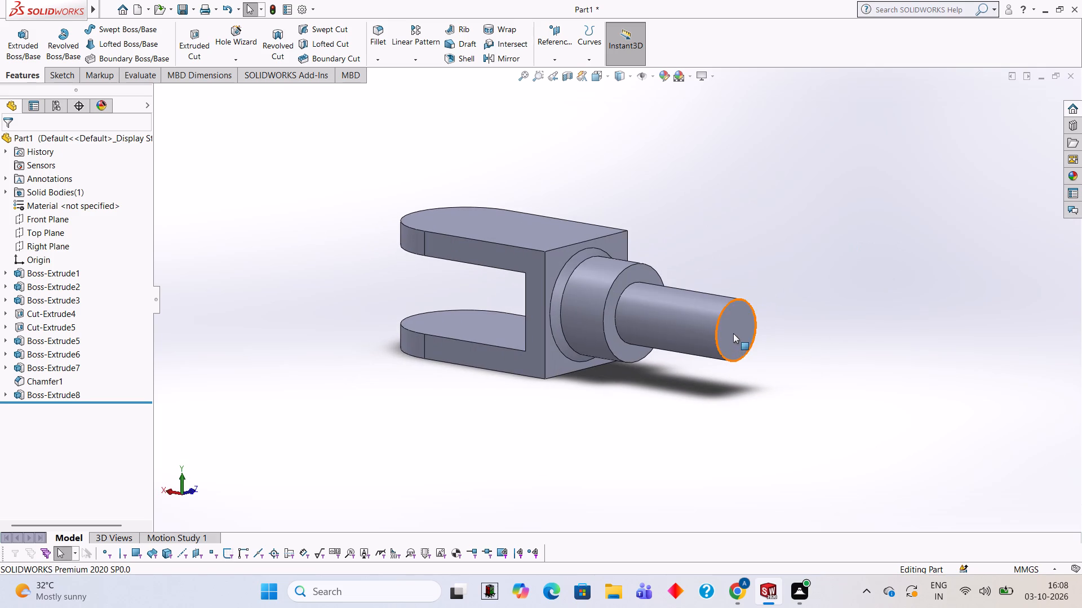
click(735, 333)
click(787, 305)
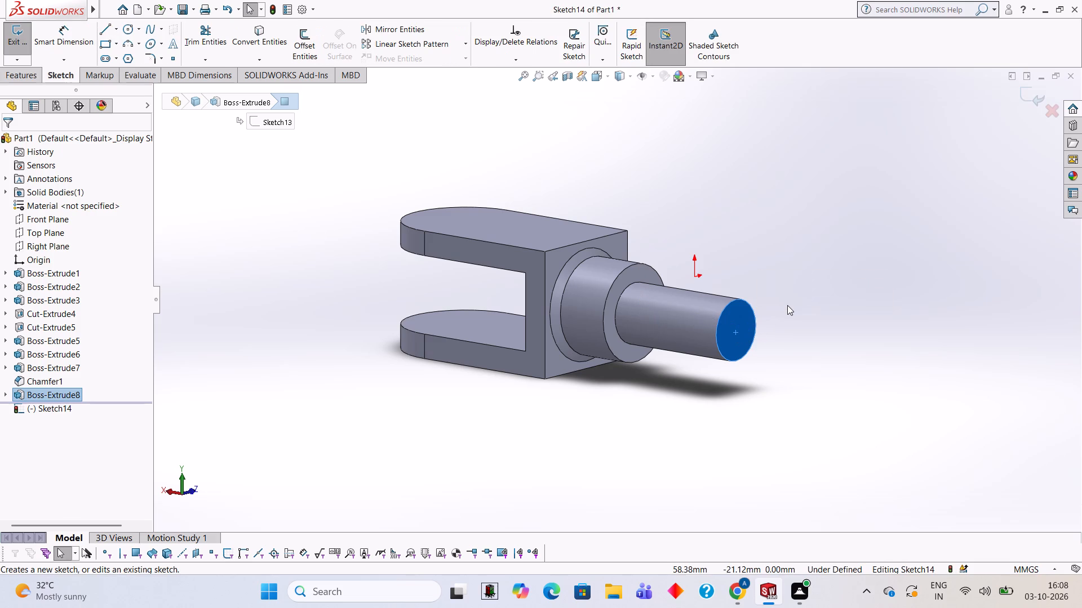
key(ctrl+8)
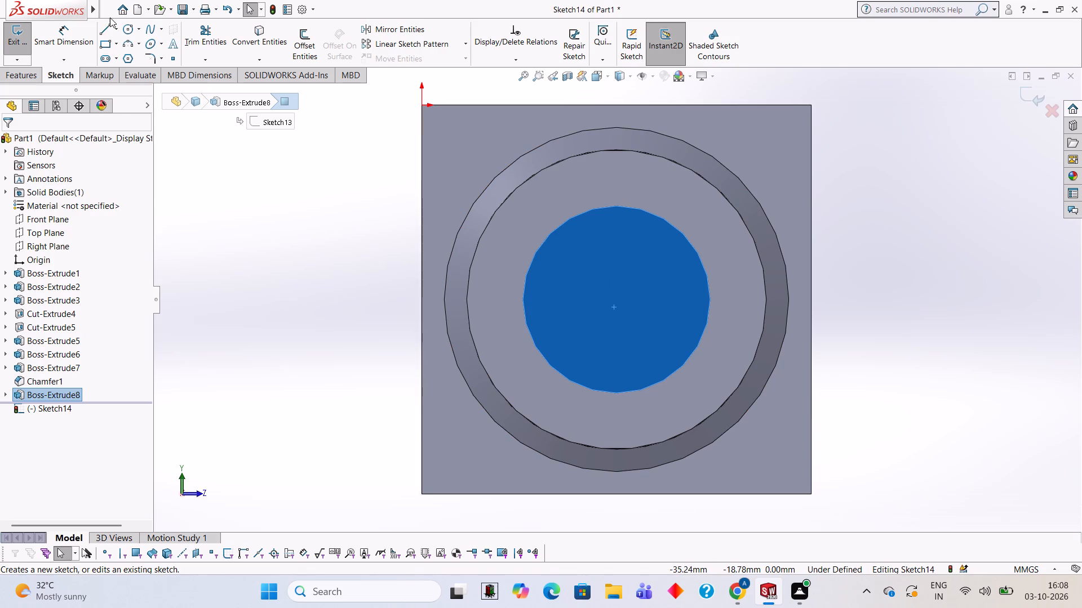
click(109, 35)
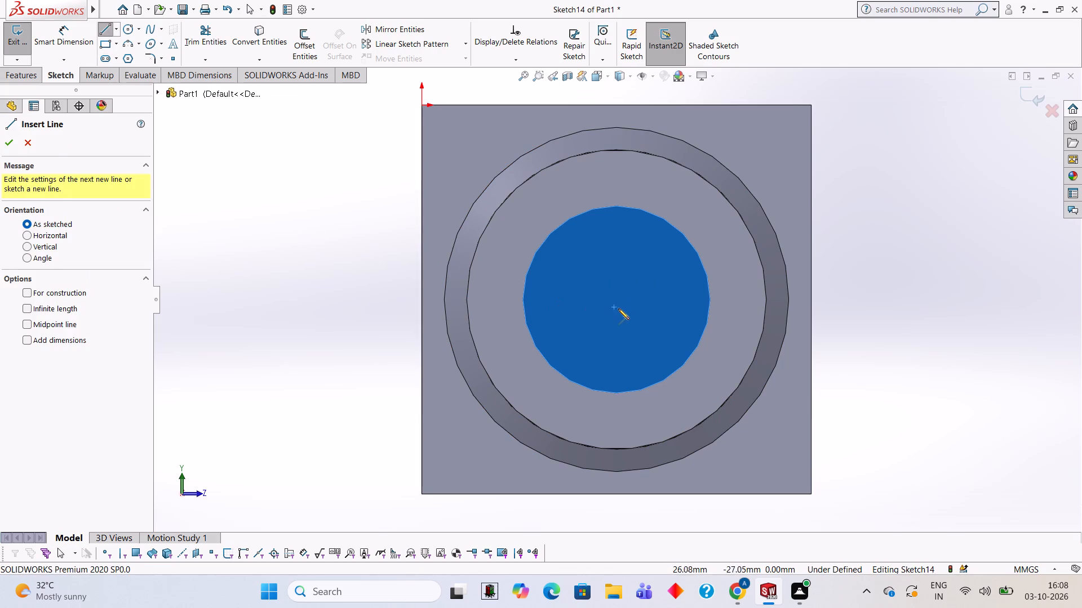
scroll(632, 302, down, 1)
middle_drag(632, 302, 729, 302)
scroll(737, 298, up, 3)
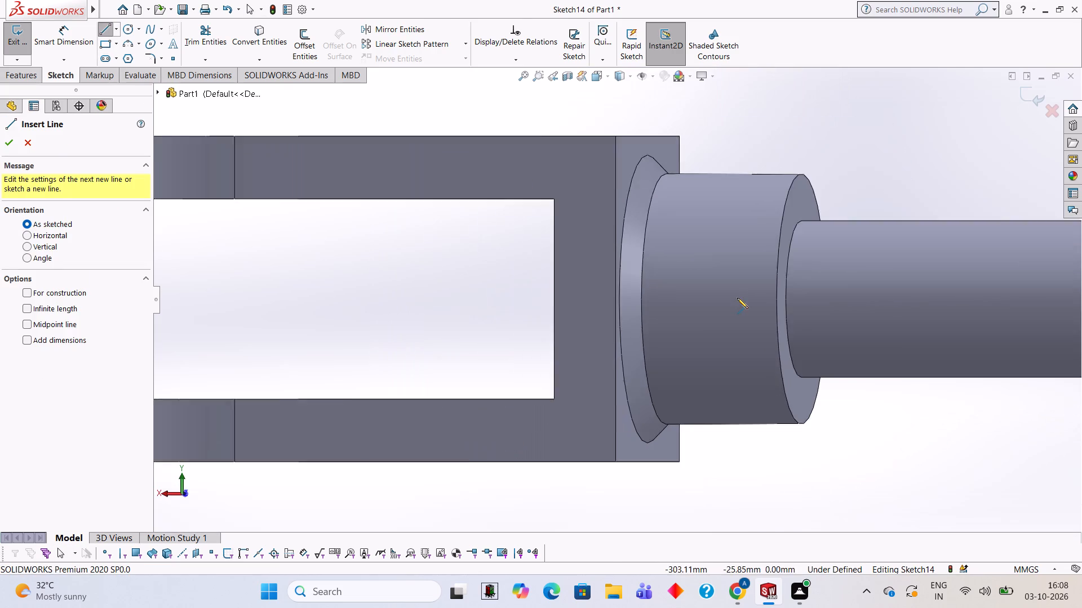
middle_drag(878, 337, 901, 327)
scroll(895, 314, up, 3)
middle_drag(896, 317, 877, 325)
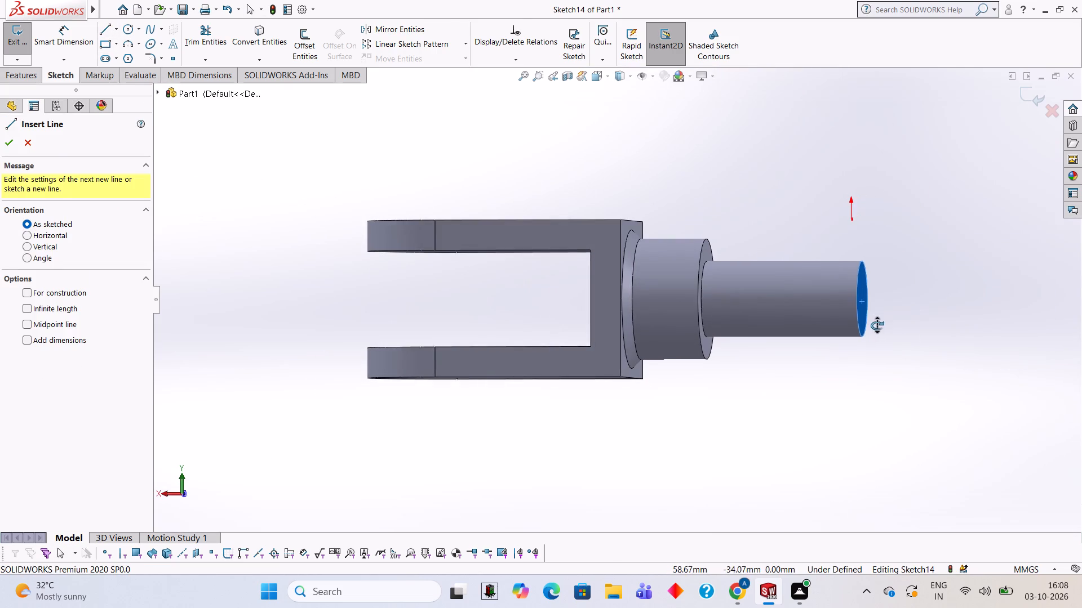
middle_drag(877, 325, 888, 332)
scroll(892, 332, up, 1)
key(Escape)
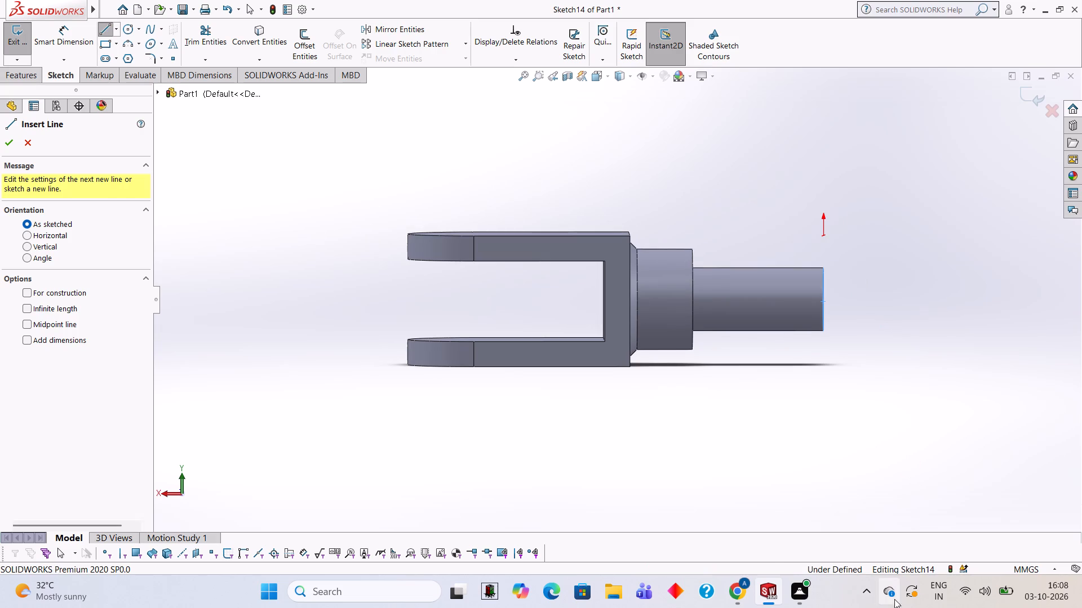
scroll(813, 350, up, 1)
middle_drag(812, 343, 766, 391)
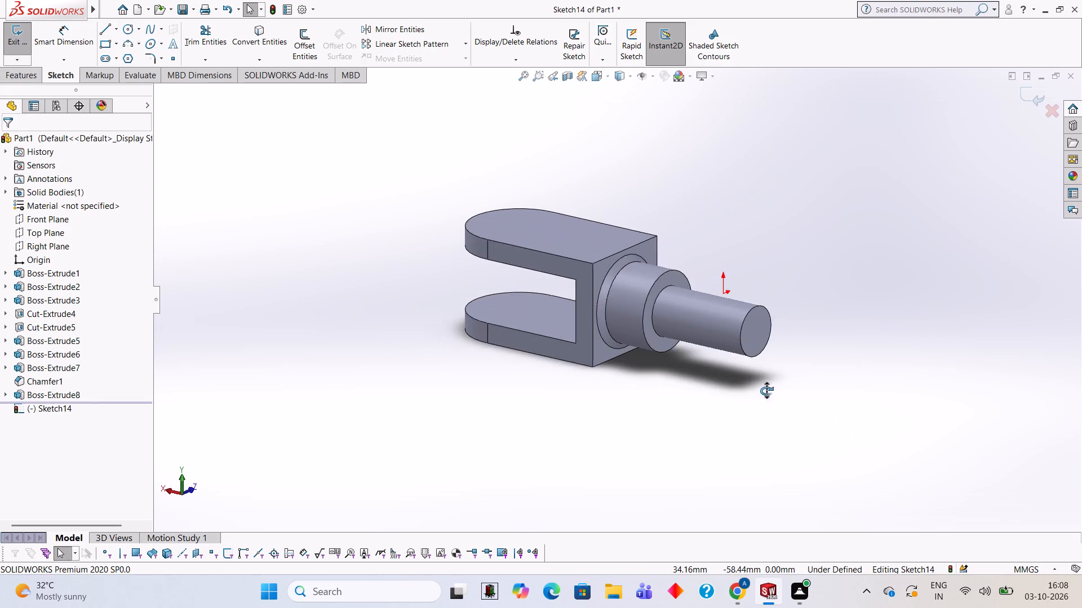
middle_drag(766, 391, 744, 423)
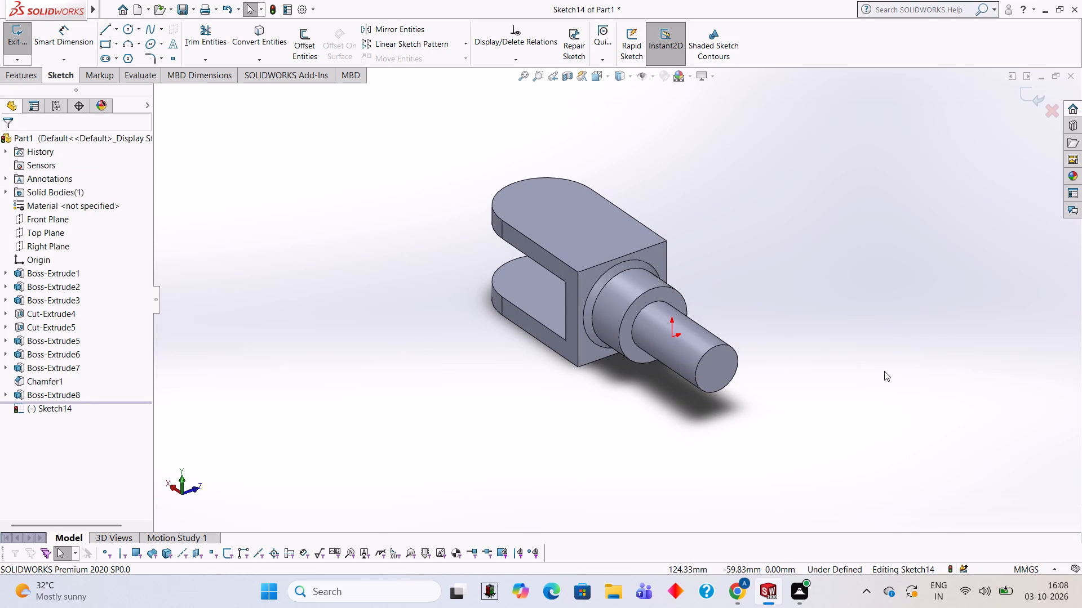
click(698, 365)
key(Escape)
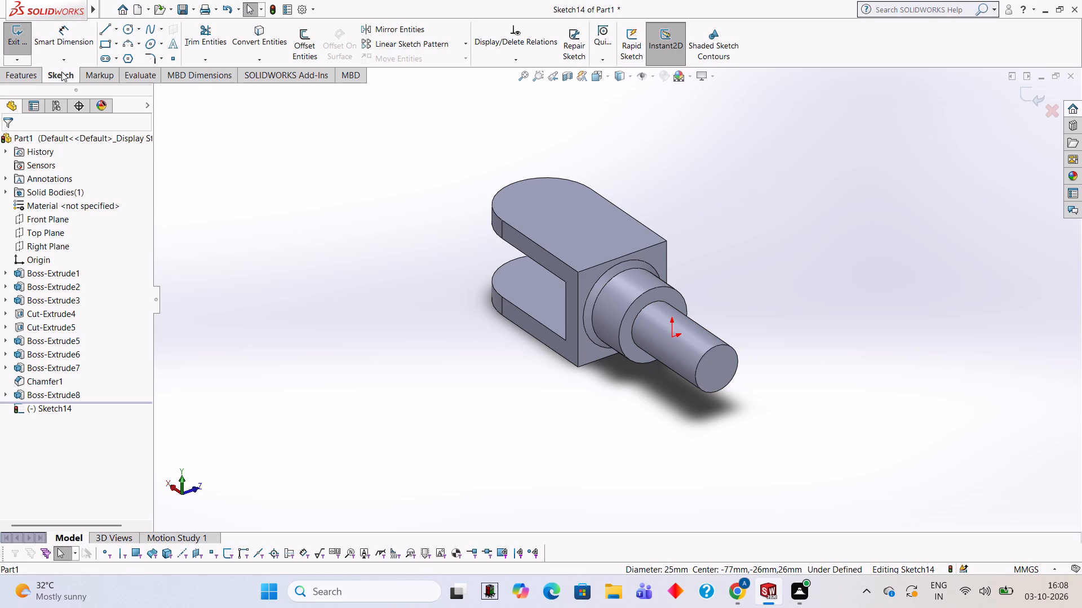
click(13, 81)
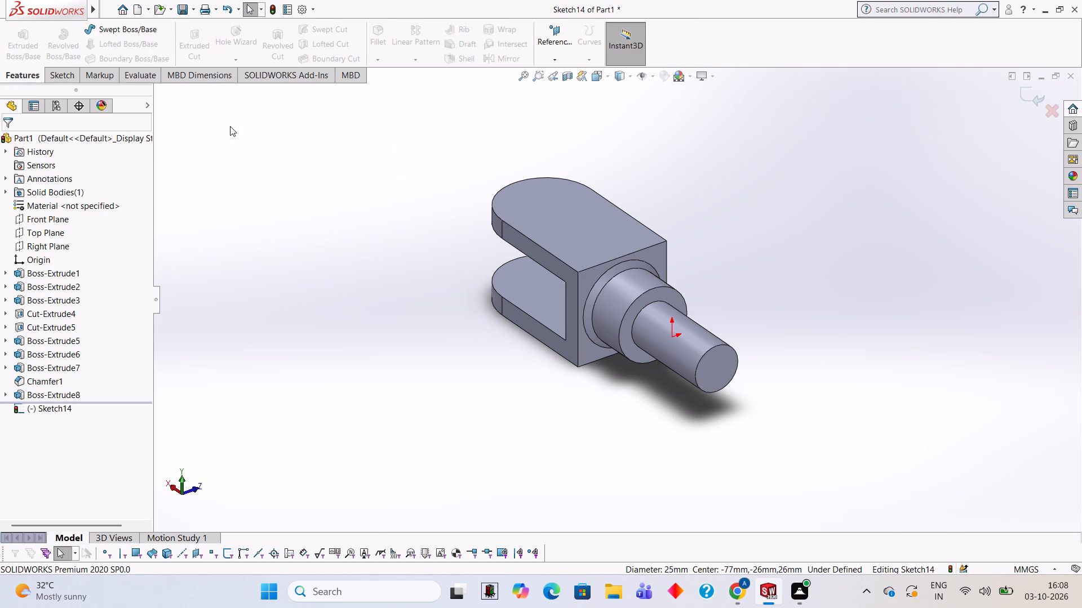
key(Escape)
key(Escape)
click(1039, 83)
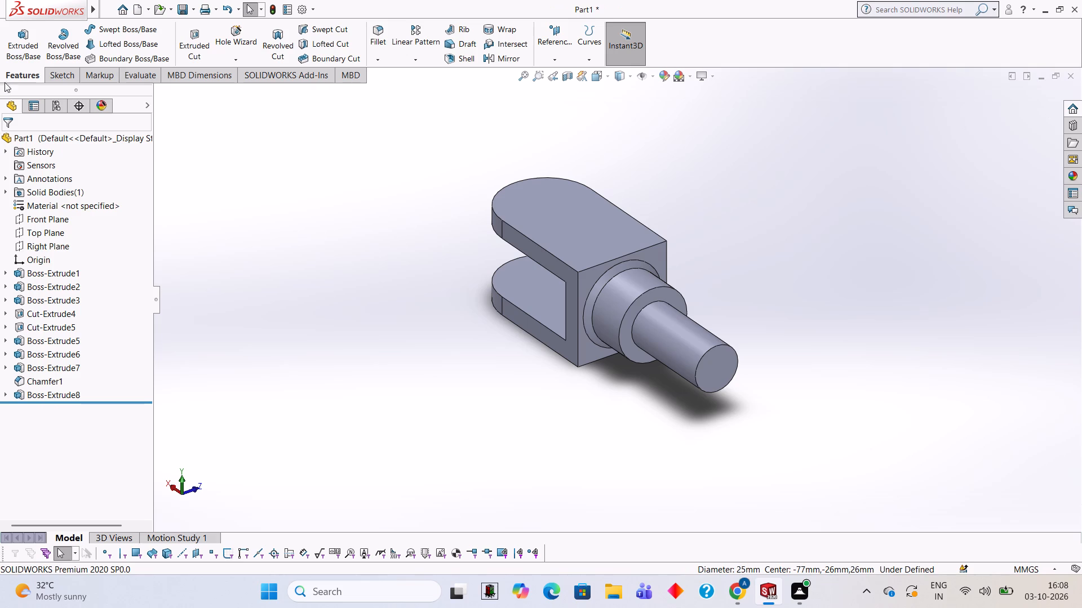
Chamfer the outer circular edge at the free end of the smaller cylinder with a 3 mm distance at 45 degrees.
click(385, 56)
click(396, 84)
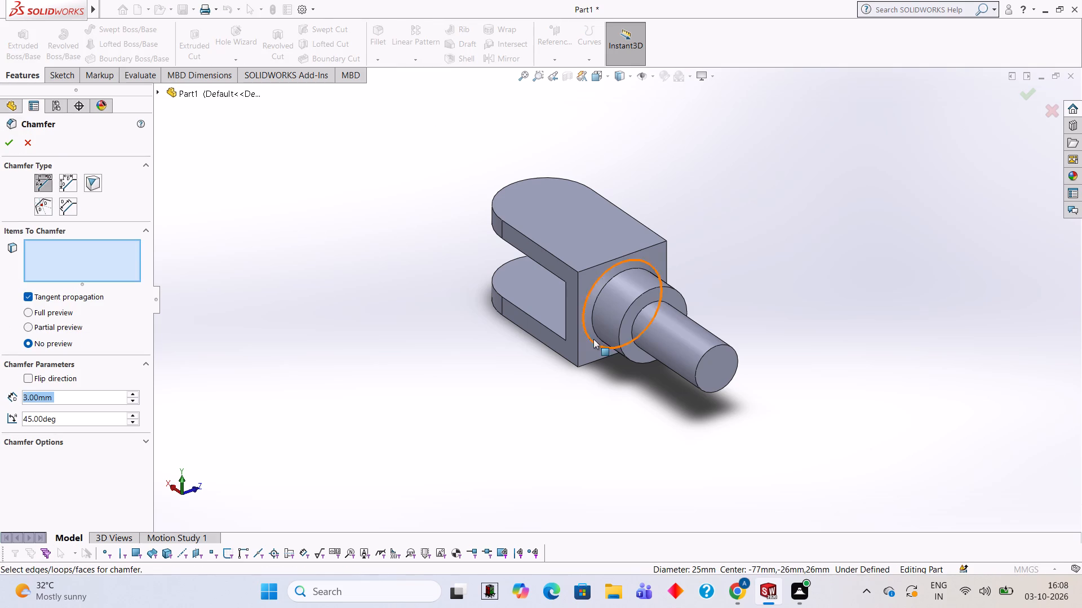
click(702, 357)
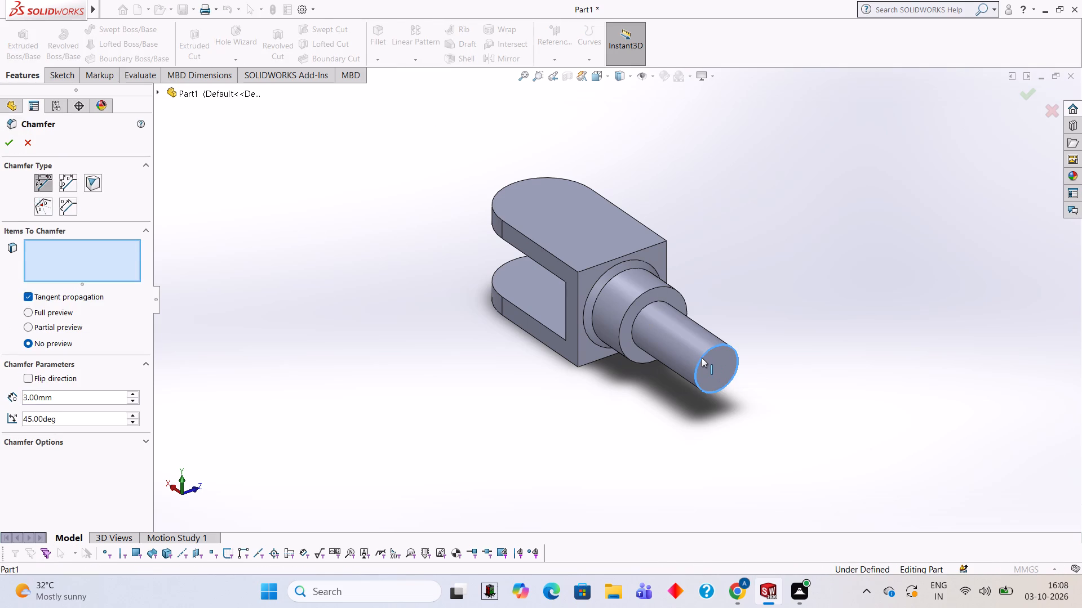
click(12, 146)
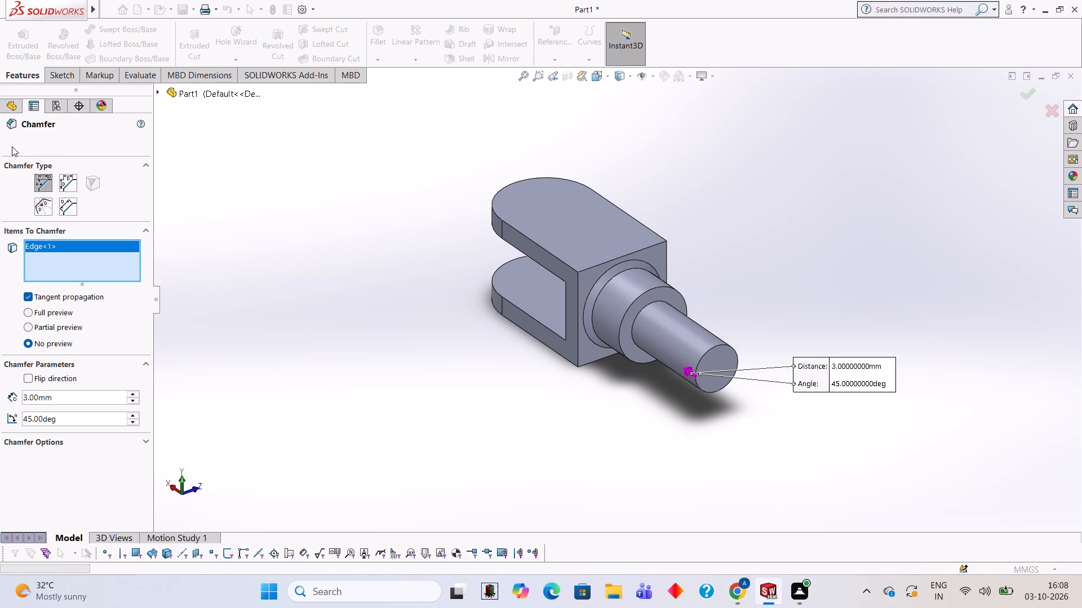
click(293, 191)
Examine the chamfered cylinder tip and the whole bracket from the side, at an angle and from below.
scroll(663, 304, up, 1)
middle_drag(646, 280, 517, 272)
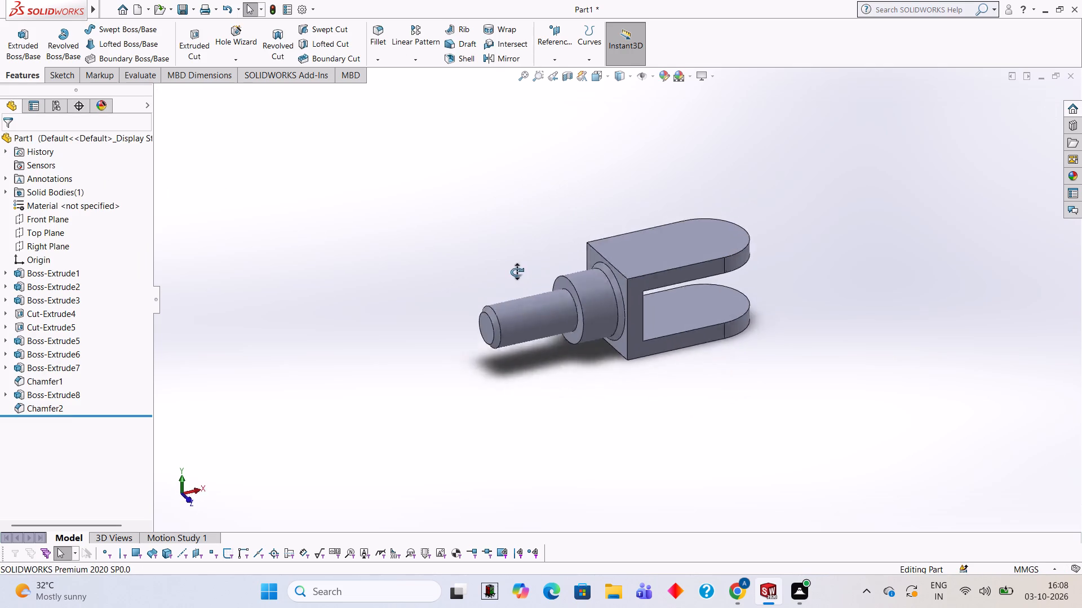
middle_drag(517, 272, 543, 253)
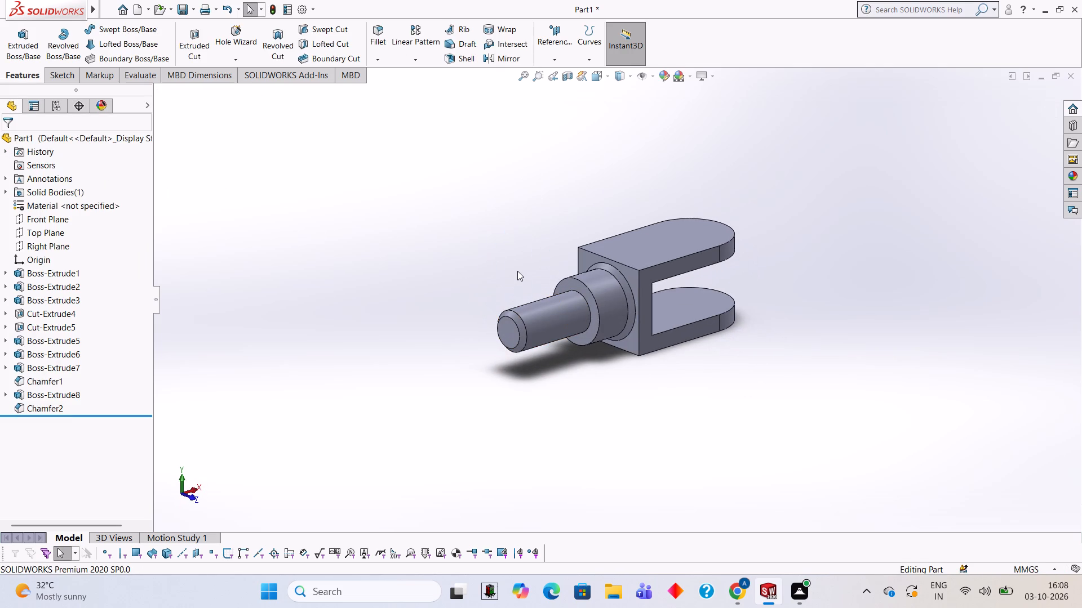
scroll(774, 318, up, 2)
middle_drag(752, 307, 715, 285)
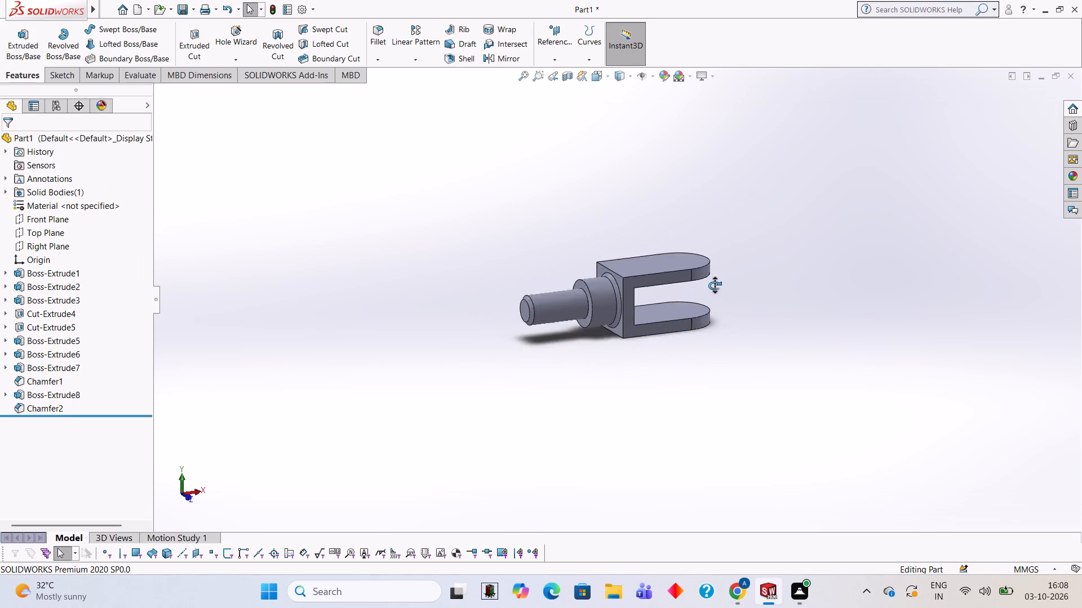
middle_drag(715, 285, 703, 279)
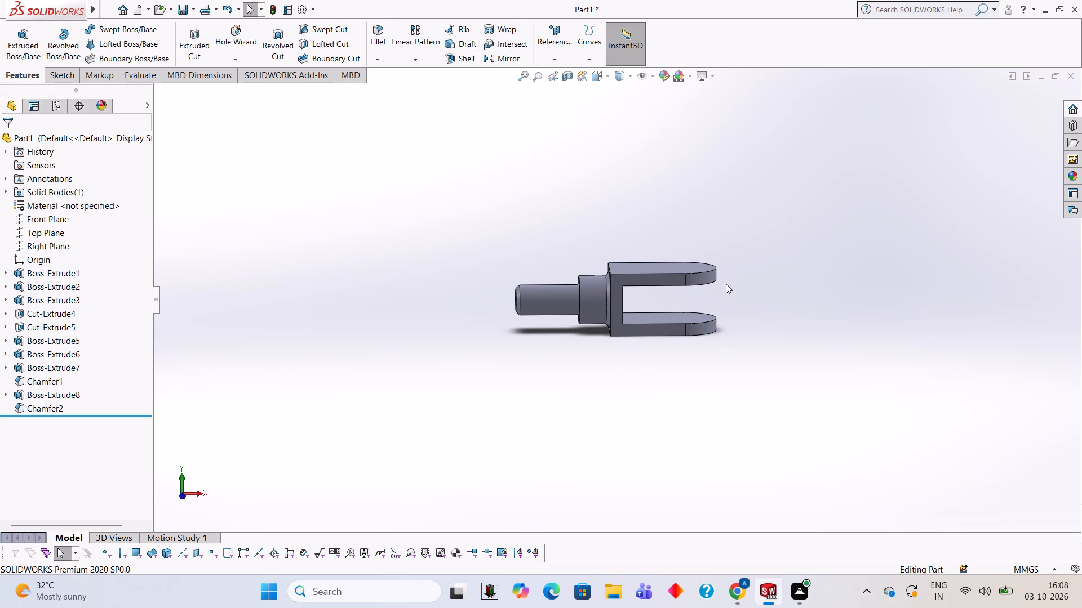
scroll(762, 236, up, 1)
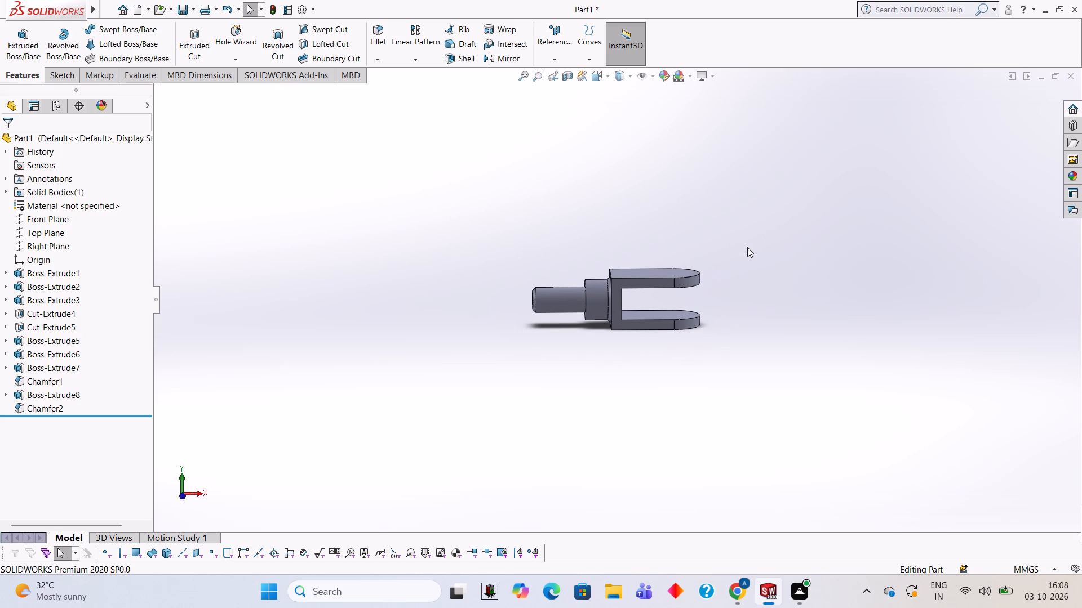
scroll(721, 239, up, 1)
middle_drag(701, 275, 663, 112)
middle_drag(678, 366, 709, 298)
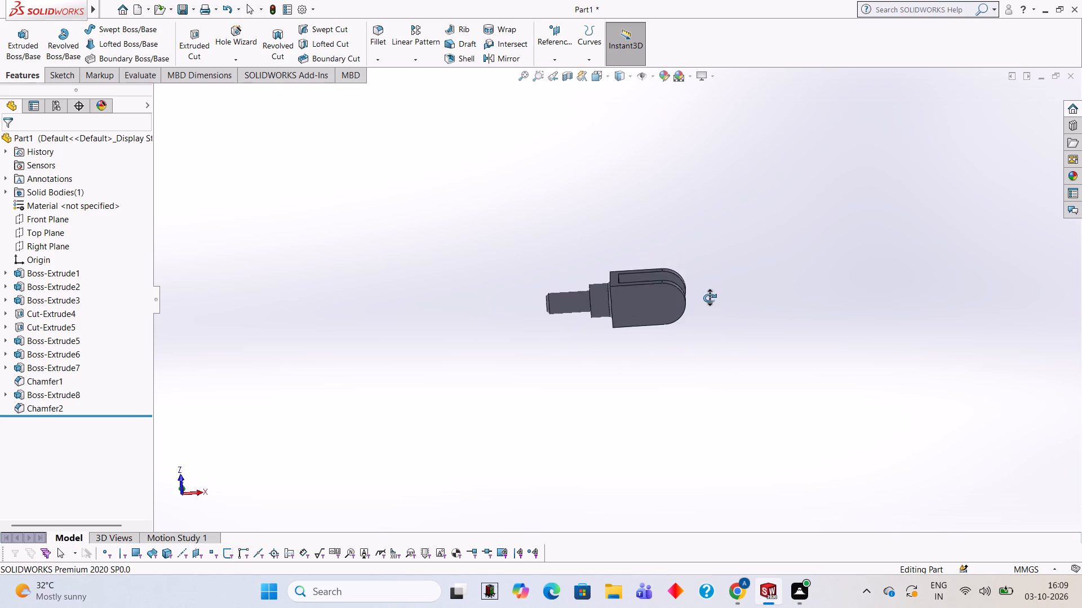
Start a sketch on the outer flat face of the lower arm and view it face-on.
middle_drag(709, 298, 724, 264)
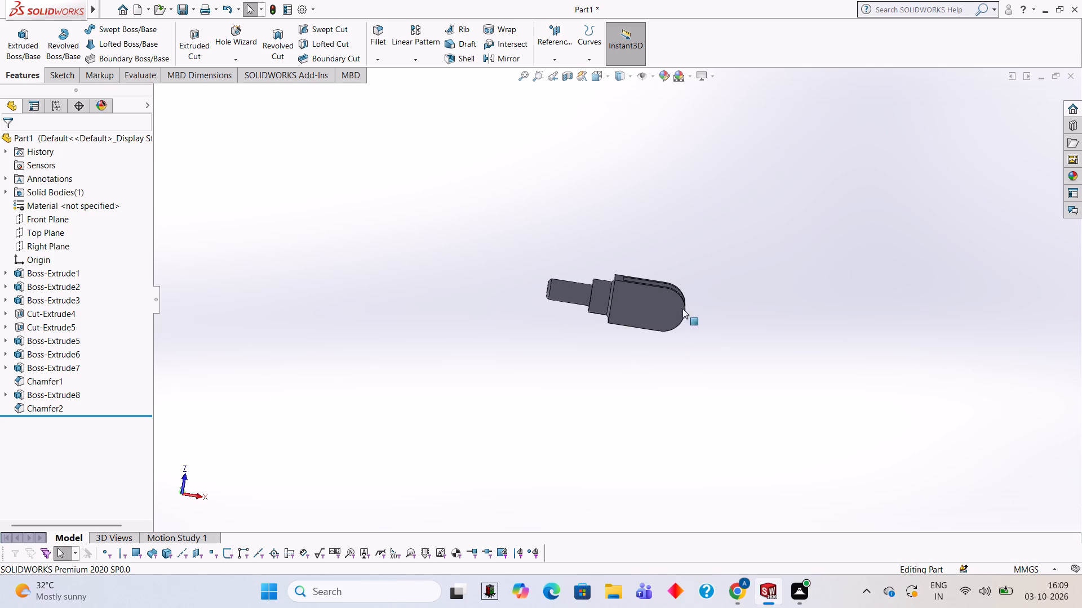
click(648, 305)
click(700, 273)
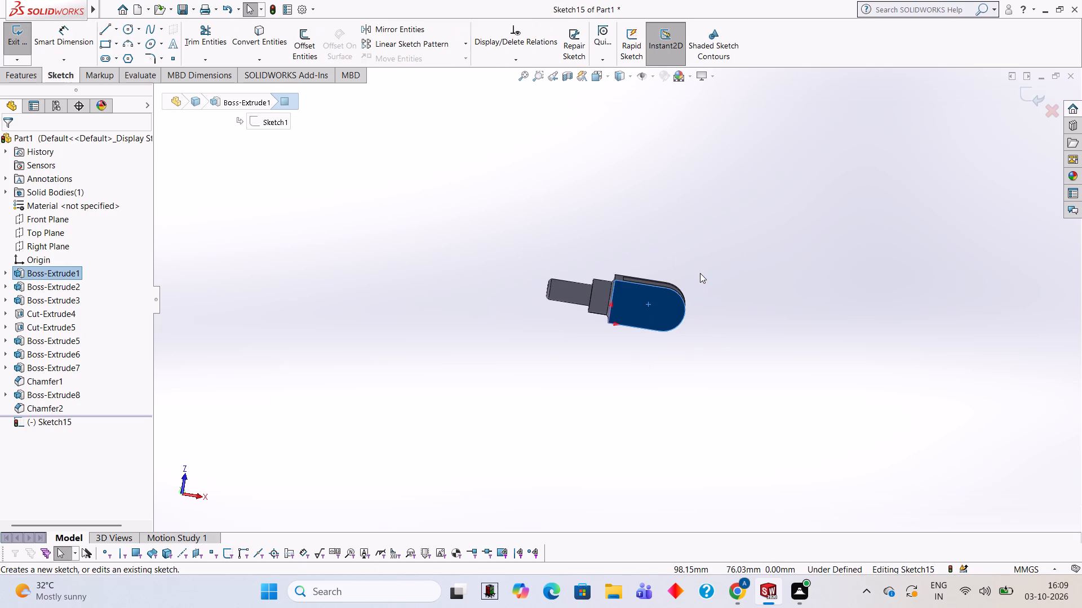
key(ctrl+8)
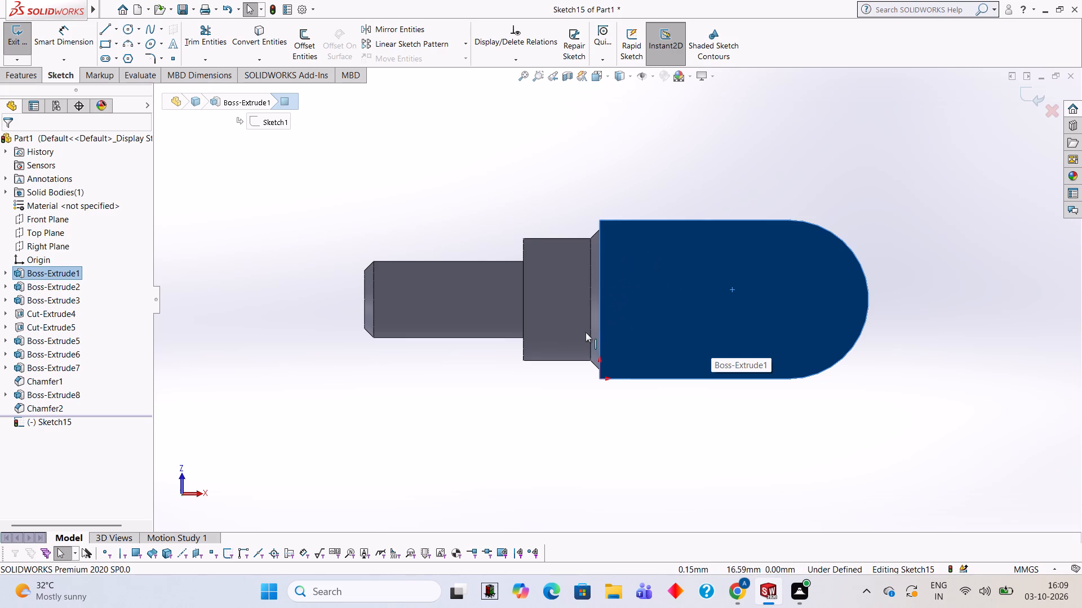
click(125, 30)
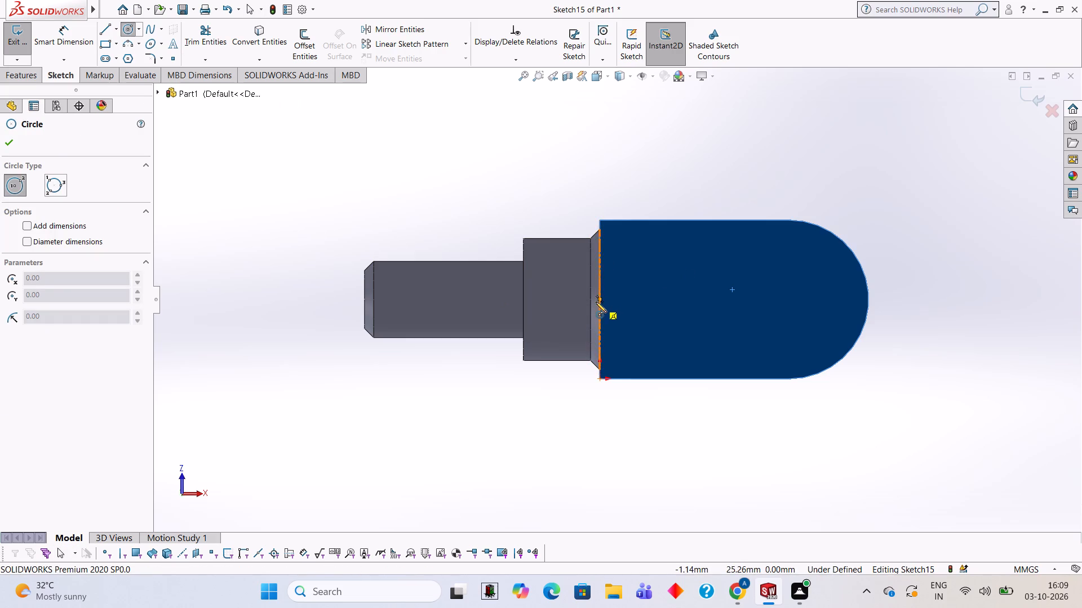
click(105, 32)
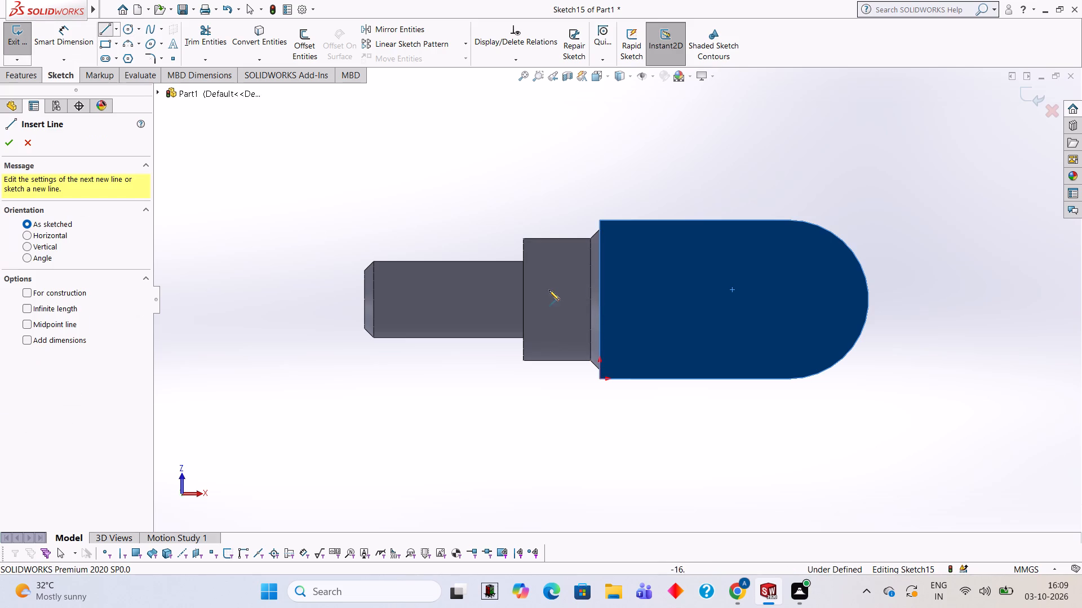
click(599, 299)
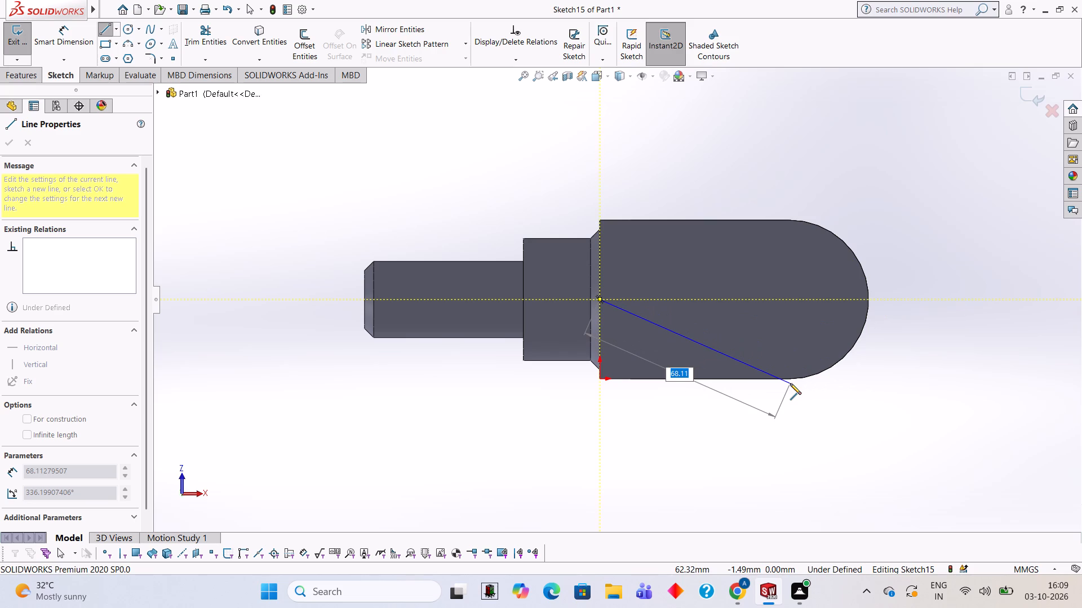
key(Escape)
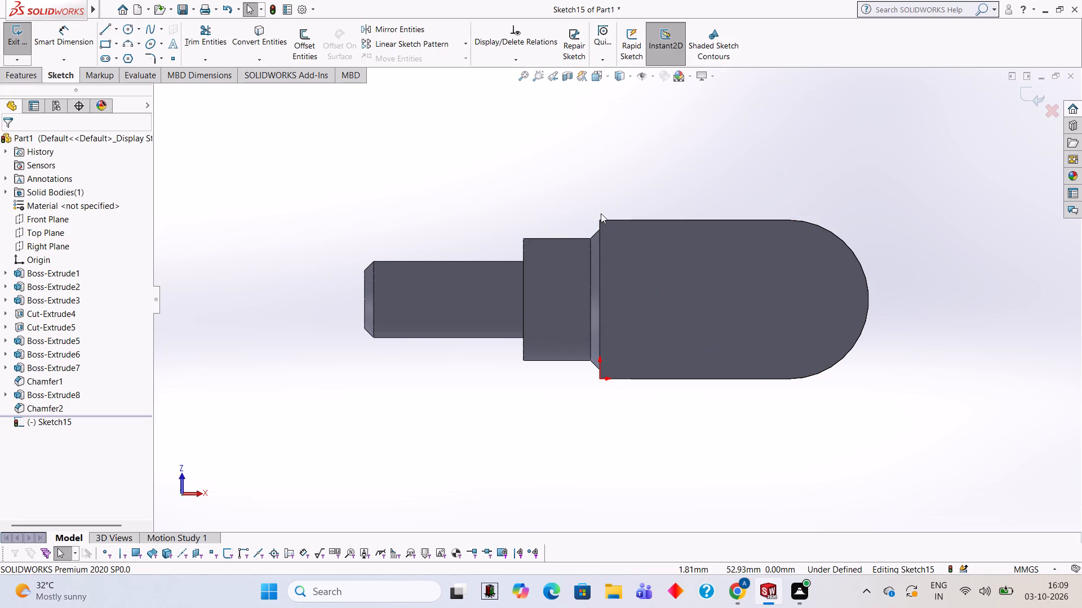
Use Calculator to subtract 25 from 88 and divide the result by 2.
text(88-25)
key(Return)
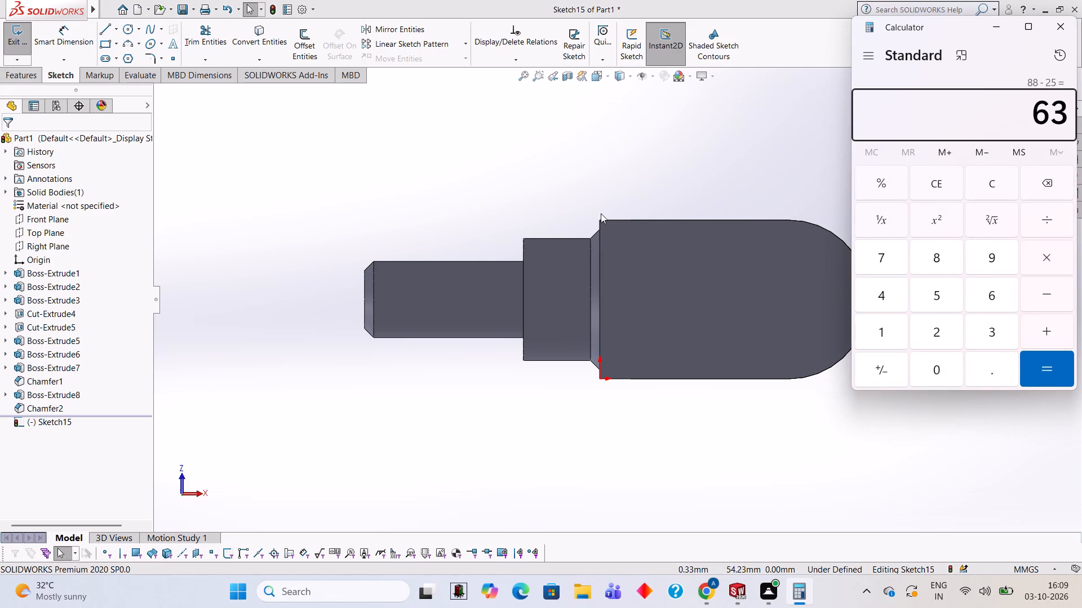
text(/2)
key(Return)
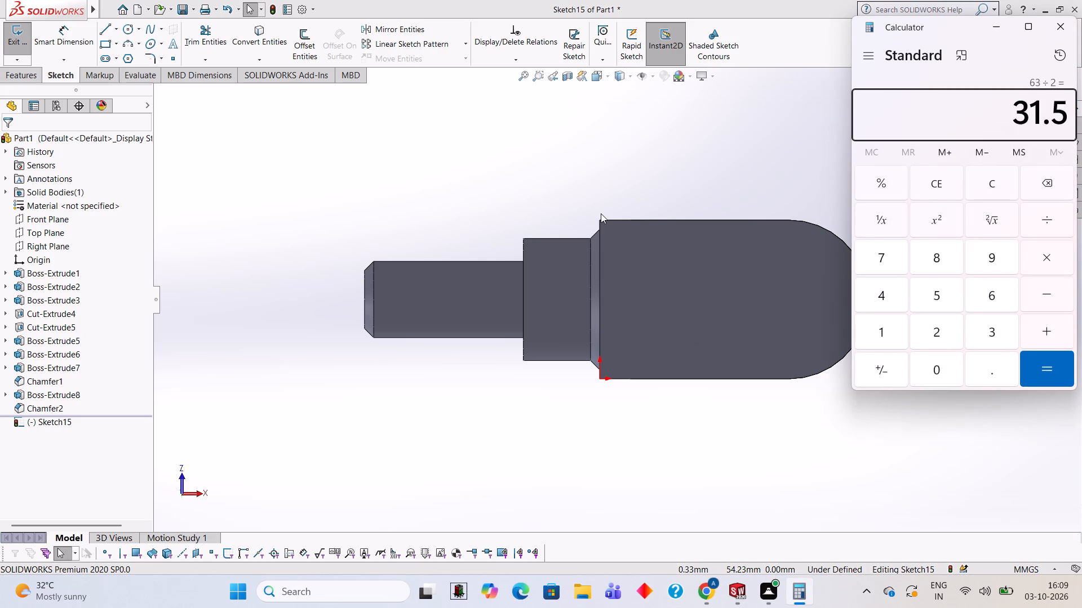
click(1070, 27)
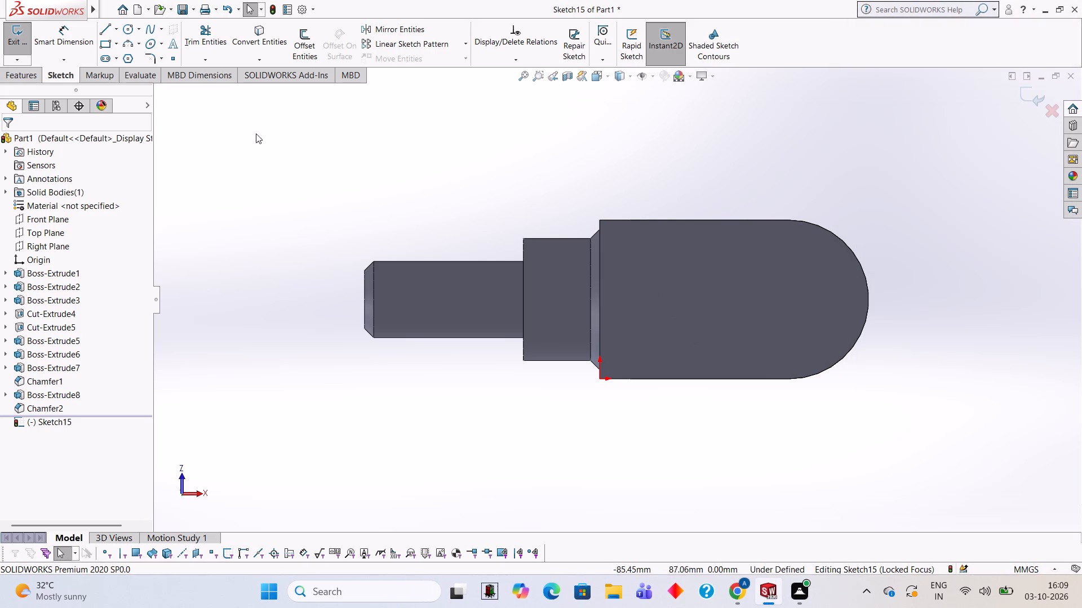
Sketch a 31.5 mm horizontal line from the midpoint of the arm face's straight end edge towards the rounded end.
click(99, 30)
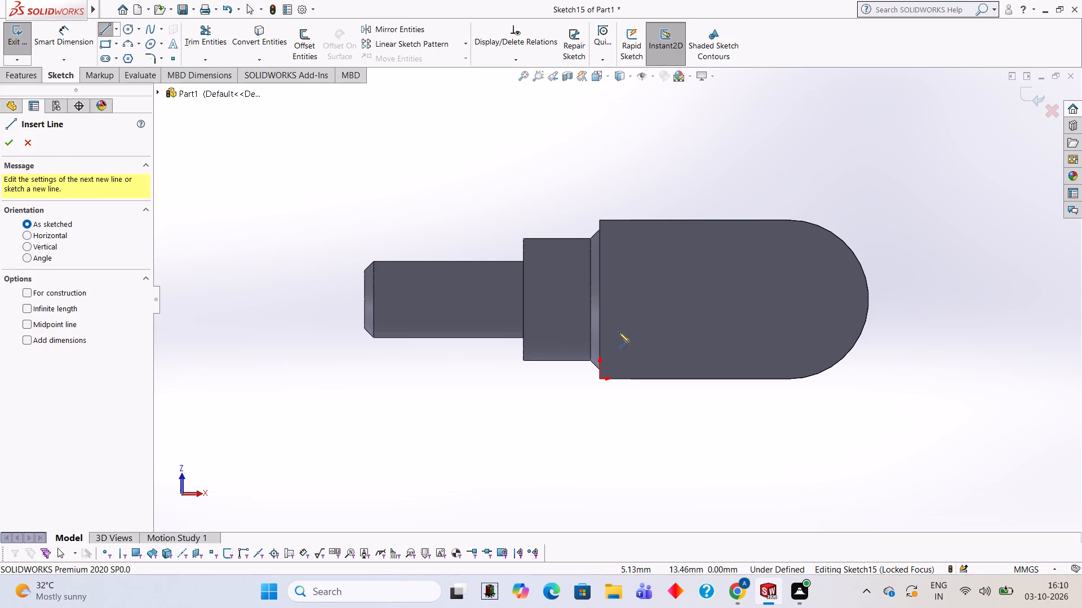
click(599, 300)
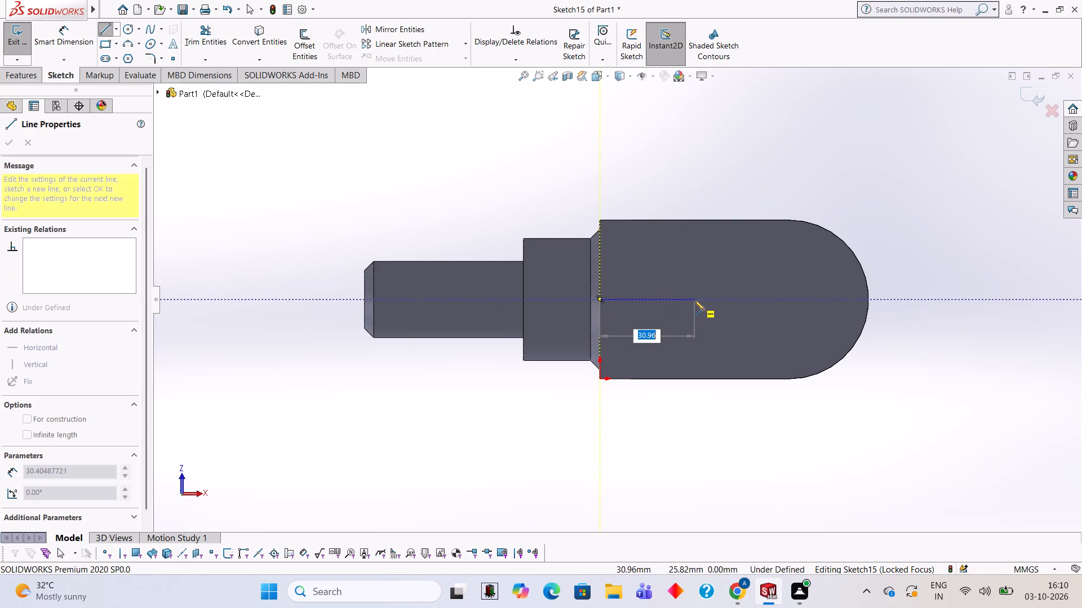
text(31.5)
key(Return)
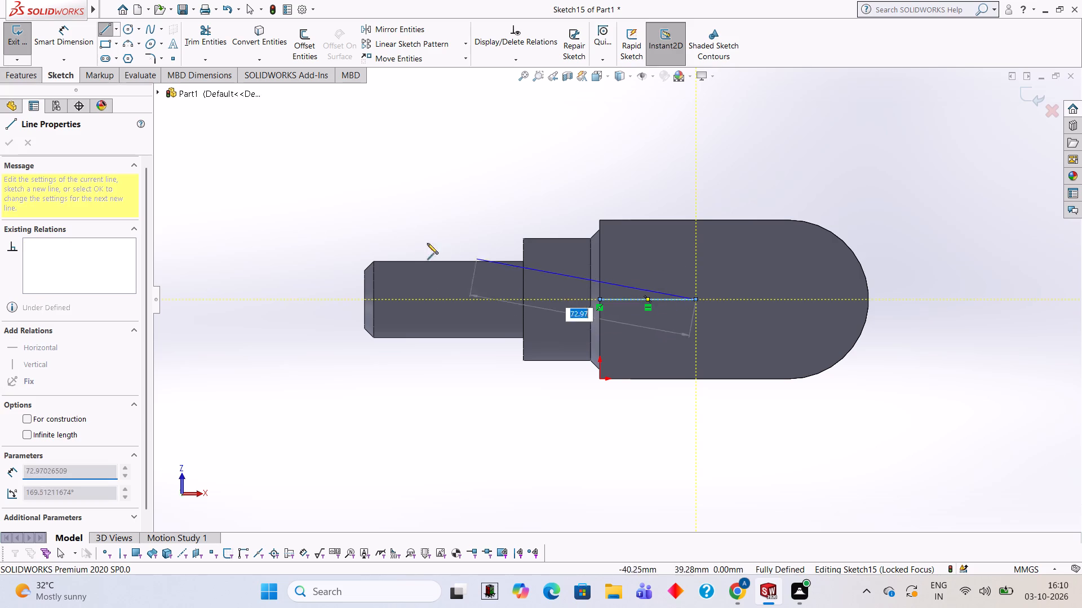
key(Escape)
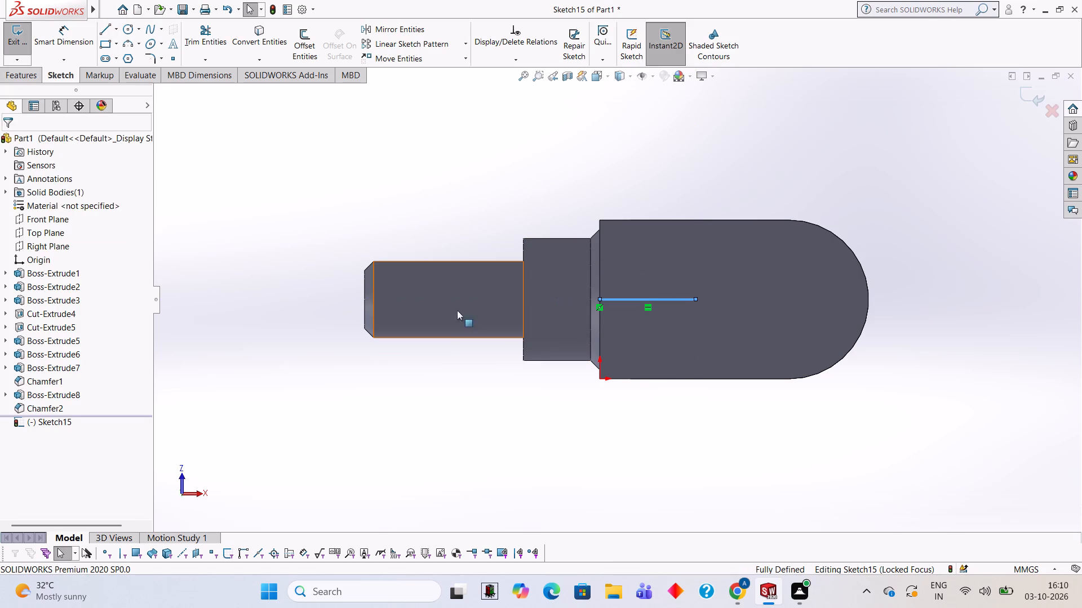
Sketch a second 31.5 mm horizontal line inward from the tip of the arm's rounded end along the face's centreline.
click(109, 33)
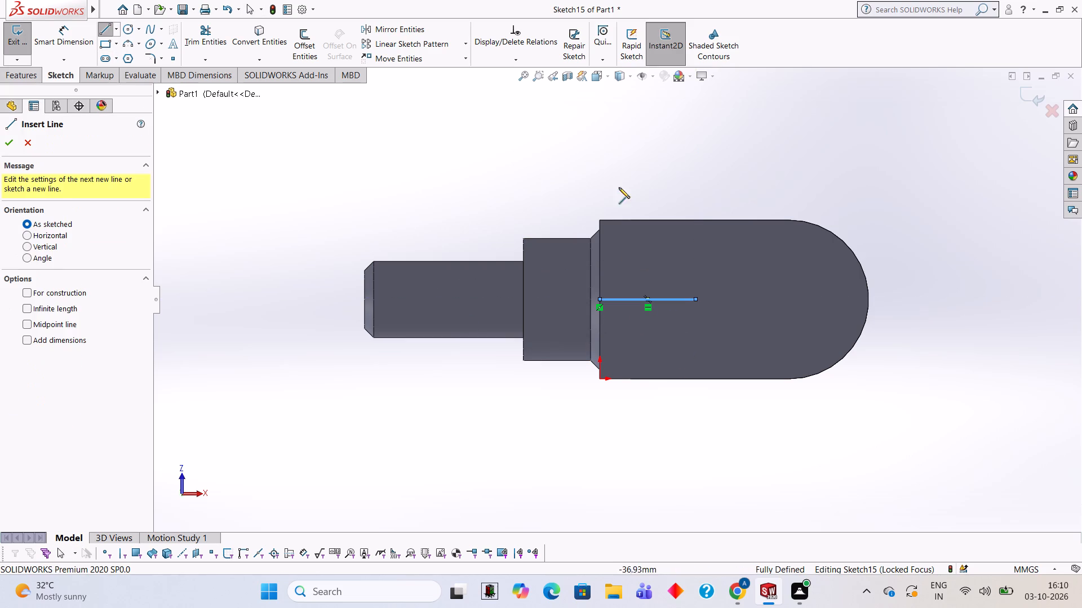
click(869, 298)
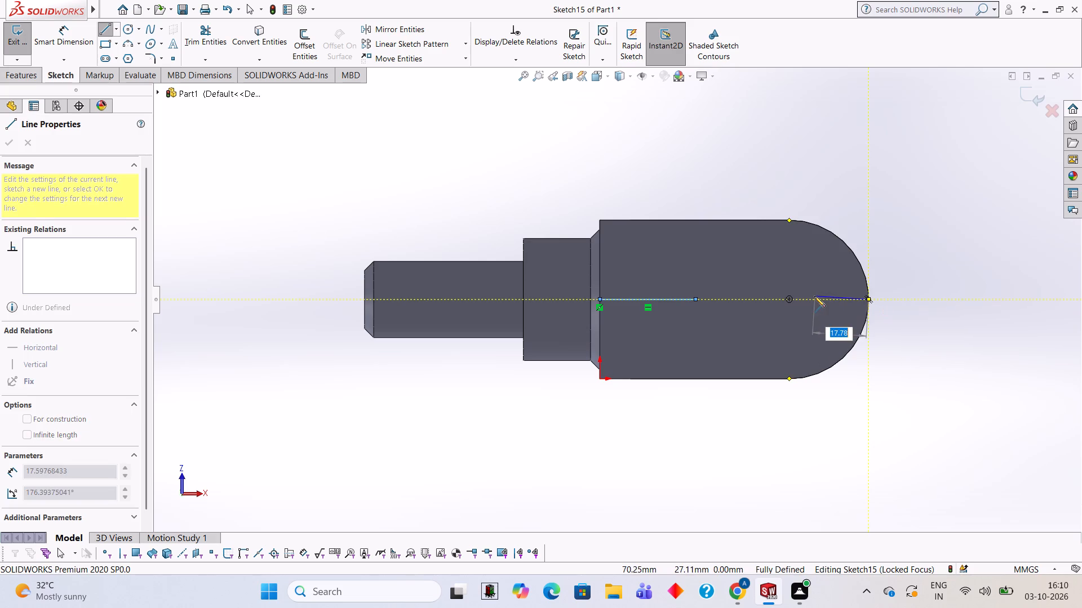
text(31)
text(.5)
key(Return)
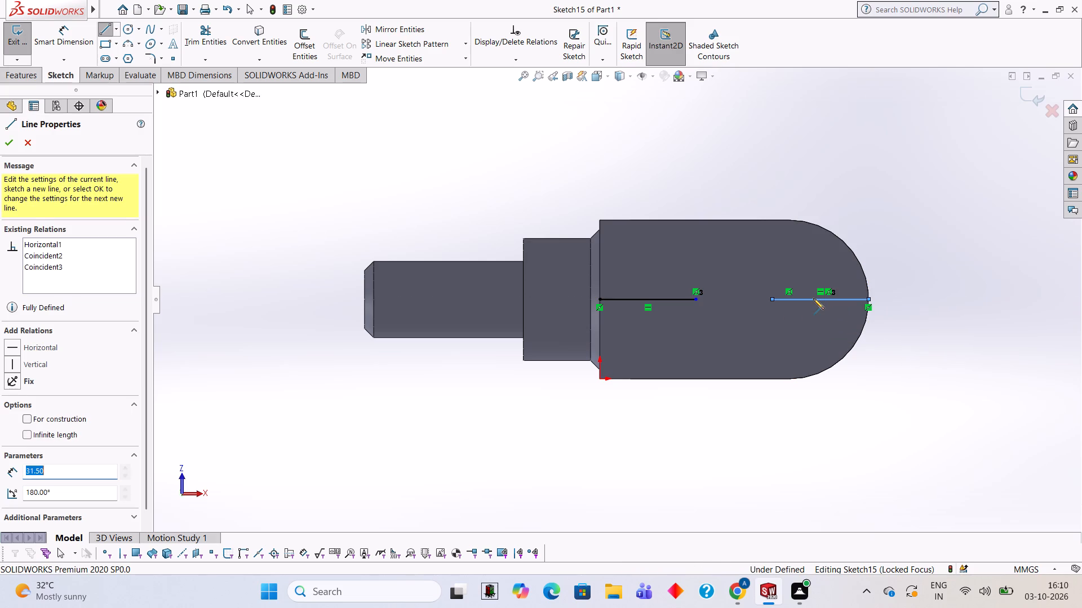
key(Escape)
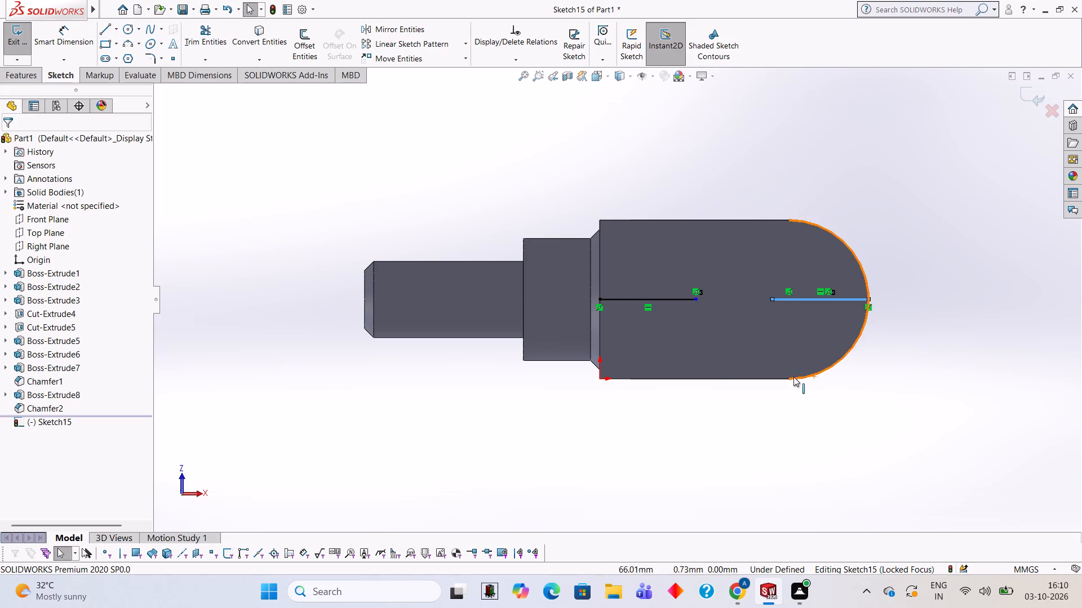
Draw two circles of 5 mm radius on the arm face, centred on the inner endpoints of the two 31.5 mm lines.
click(127, 34)
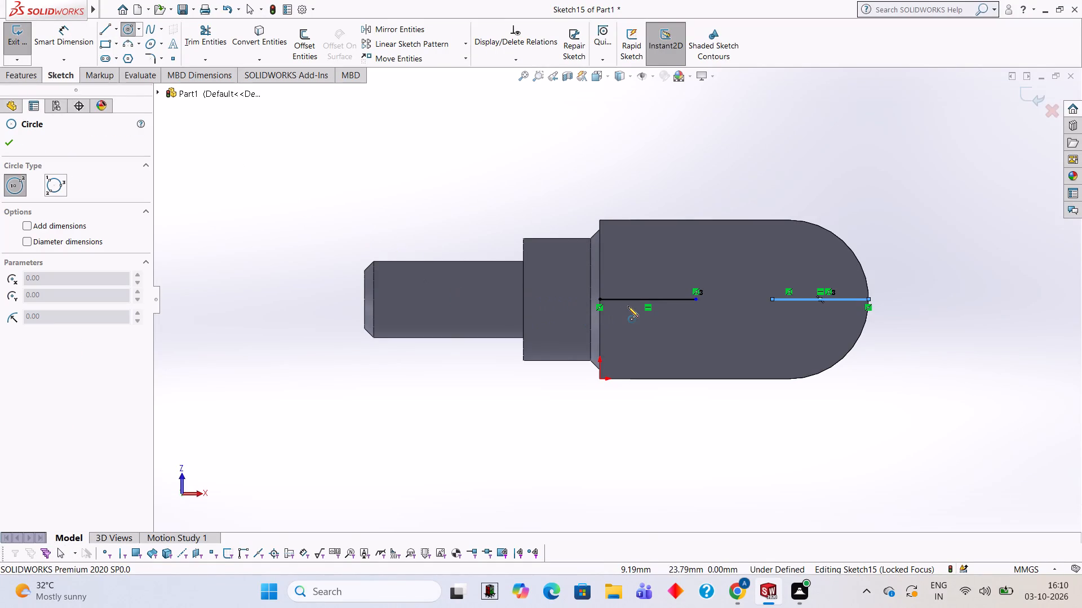
click(697, 299)
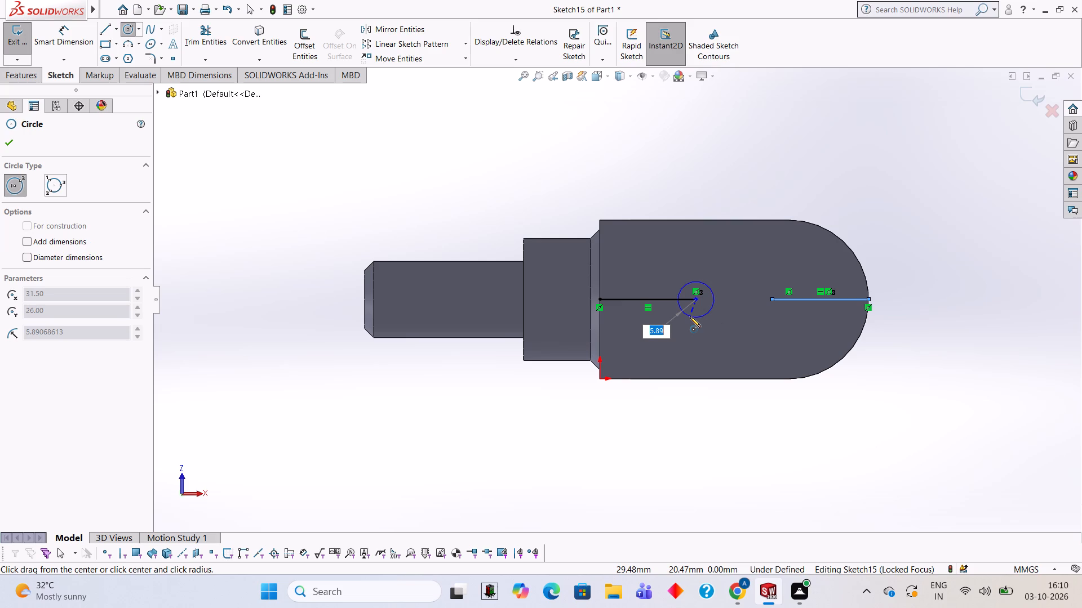
text(5.)
key(Return)
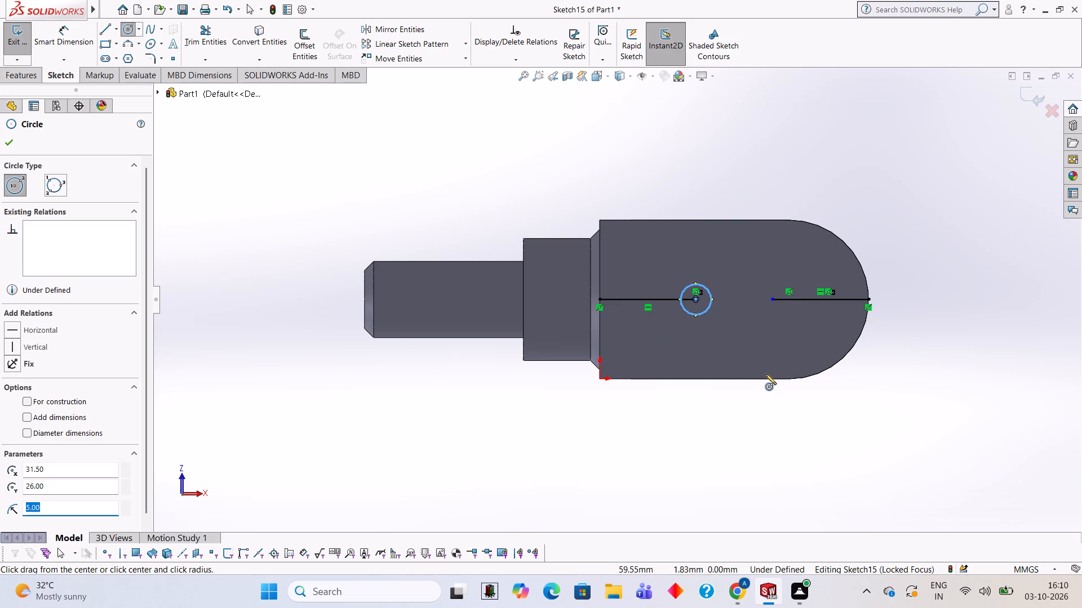
click(771, 298)
key(5)
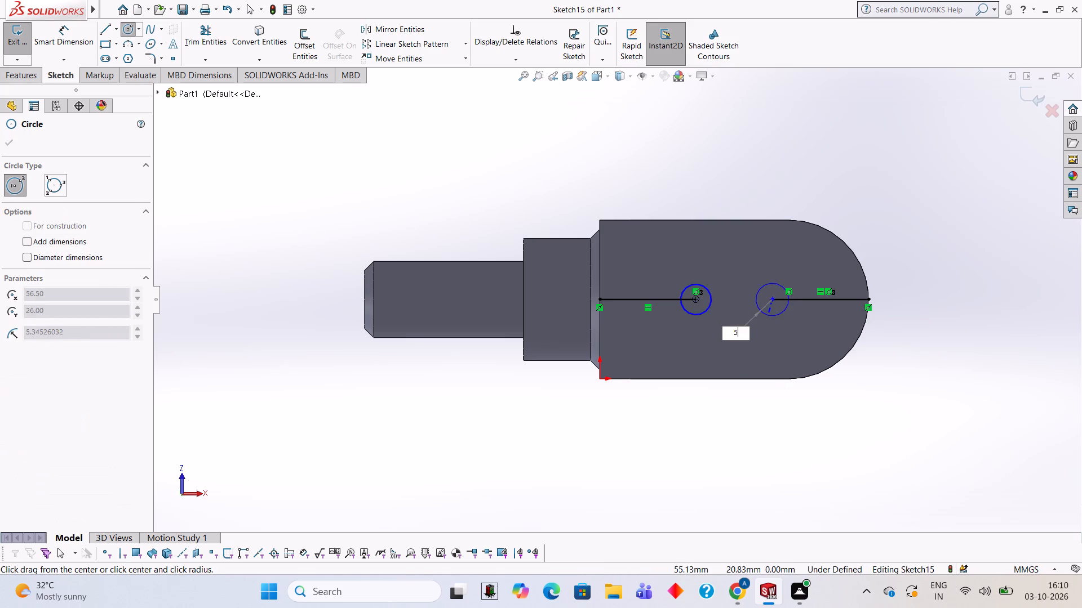
key(Return)
key(Escape)
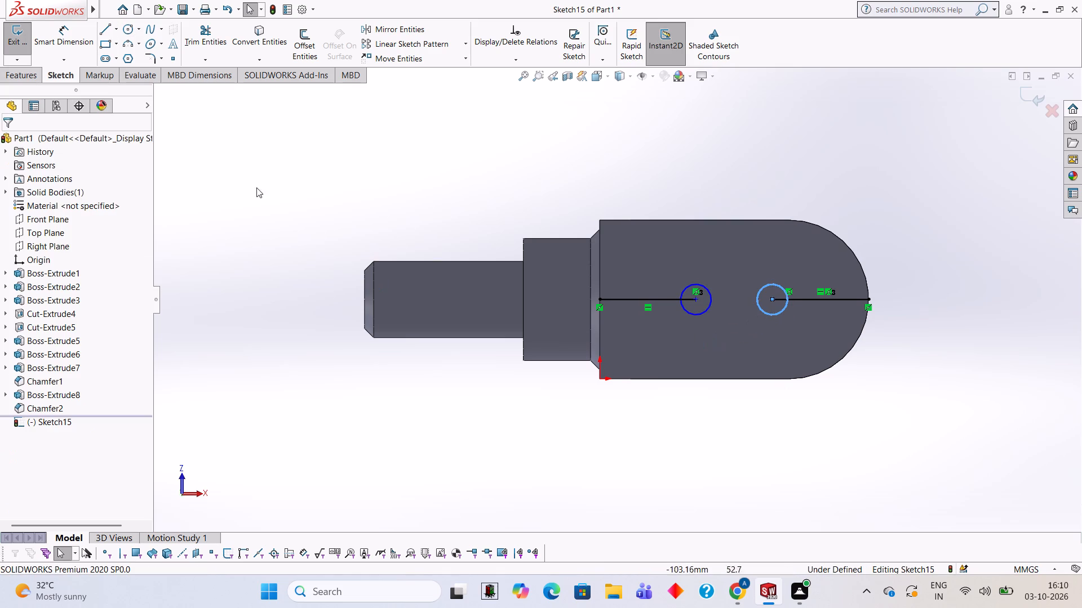
Trim away both horizontal locating lines, inside and outside the circles, leaving only the two circles in the sketch.
click(205, 41)
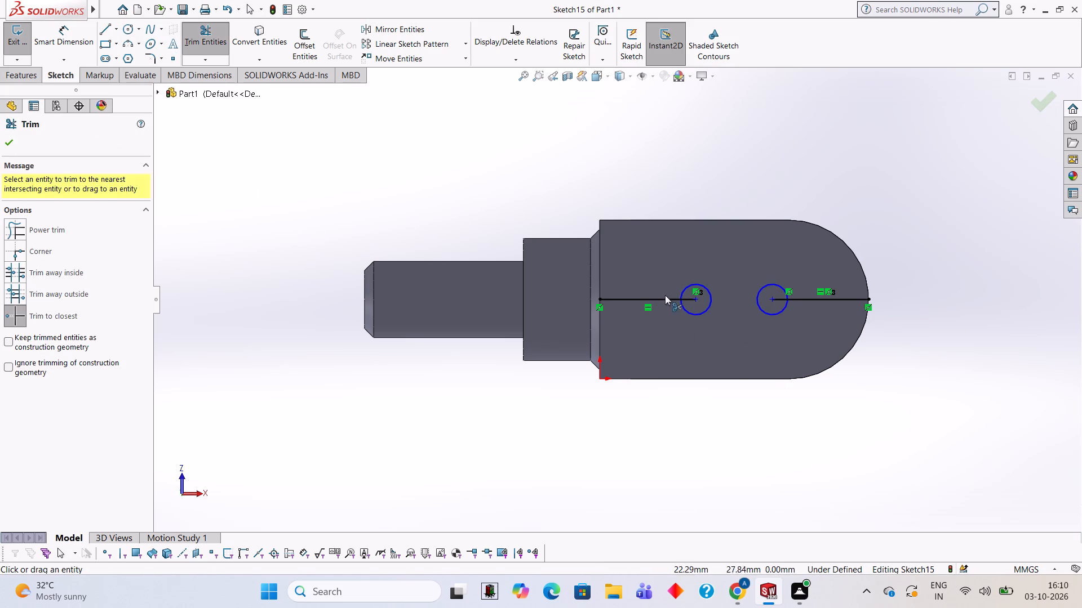
click(660, 298)
scroll(694, 298, down, 4)
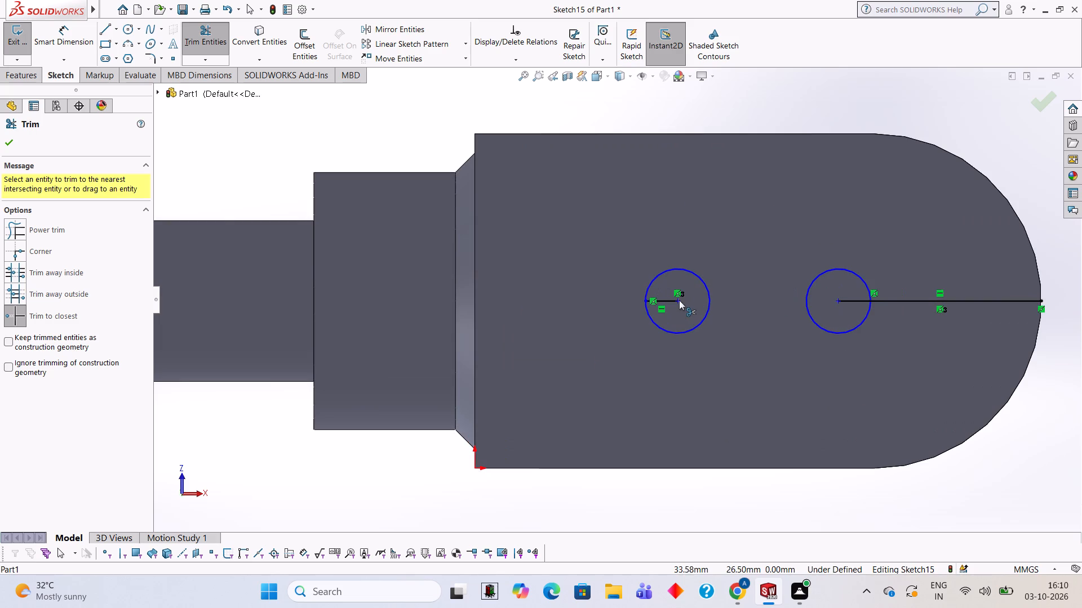
click(672, 300)
click(855, 298)
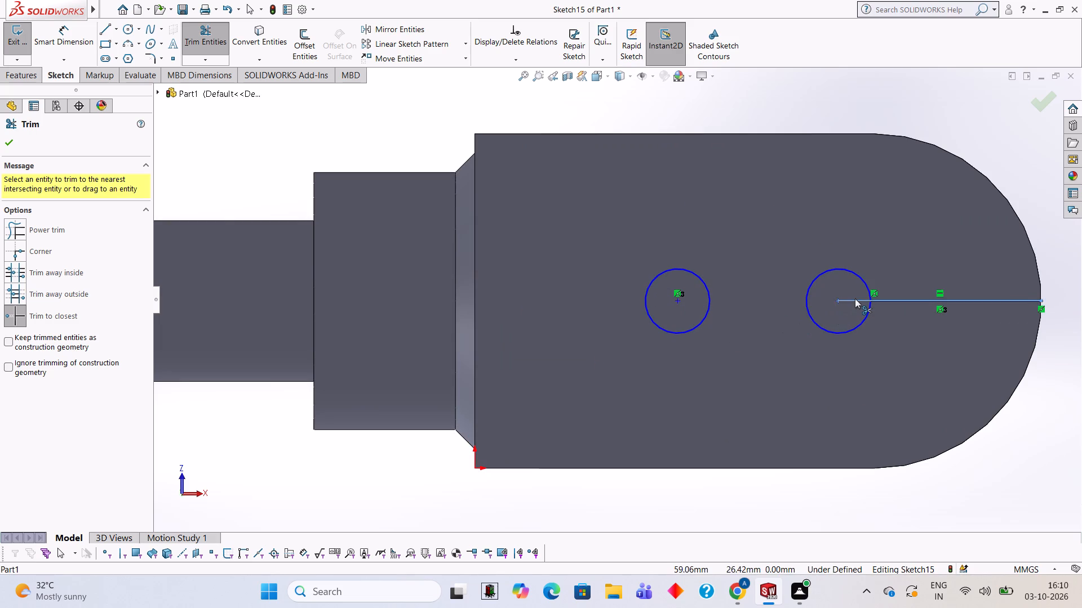
click(901, 299)
scroll(858, 263, up, 2)
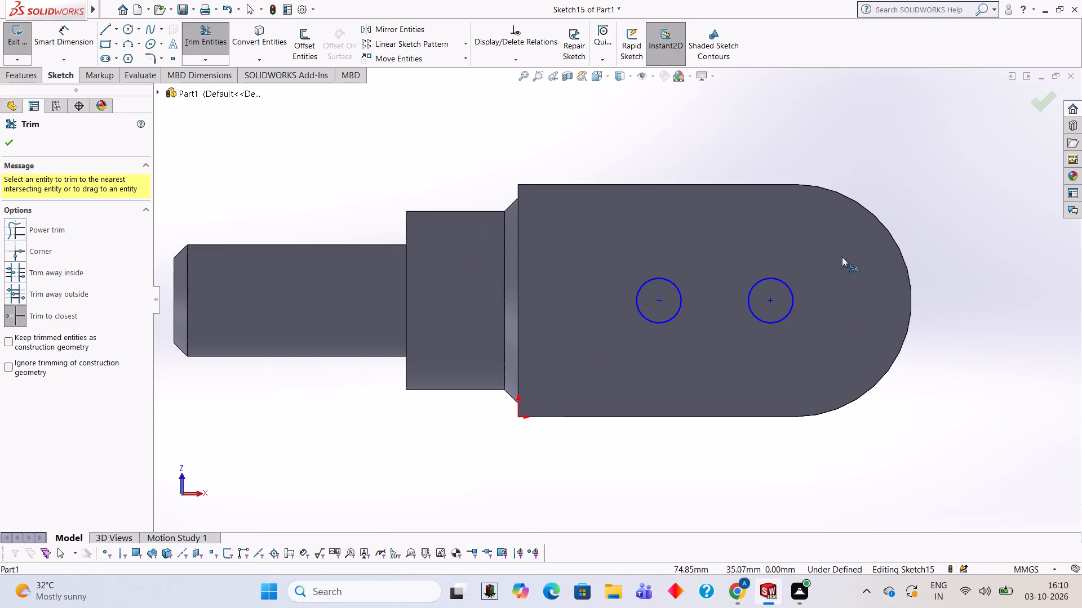
Extrude-cut the two 5 mm radius circles 52 mm blind from the sketch plane through both arms.
middle_drag(601, 170, 565, 334)
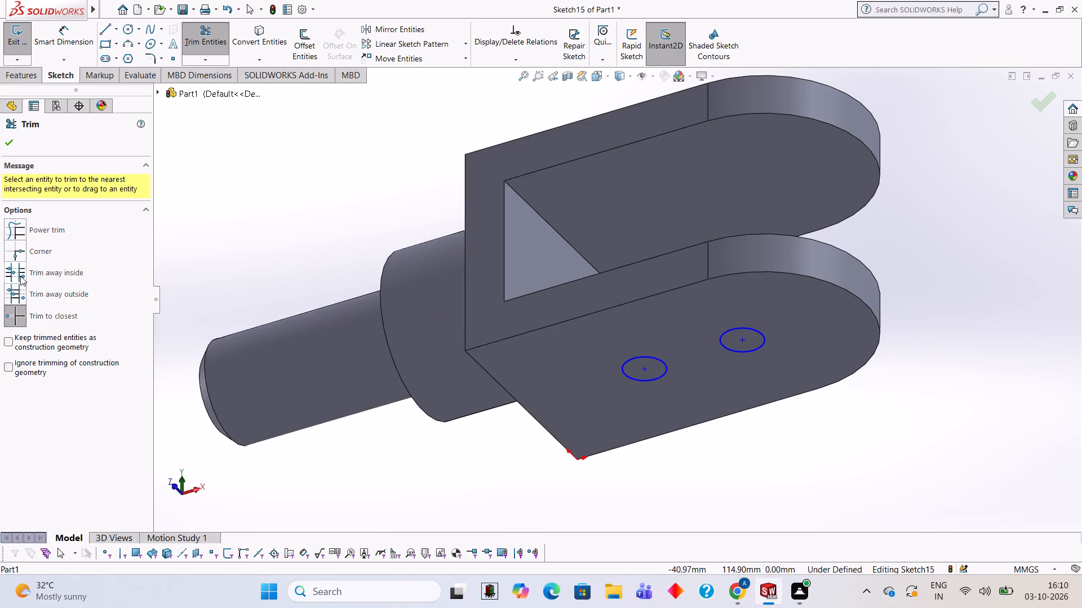
click(29, 70)
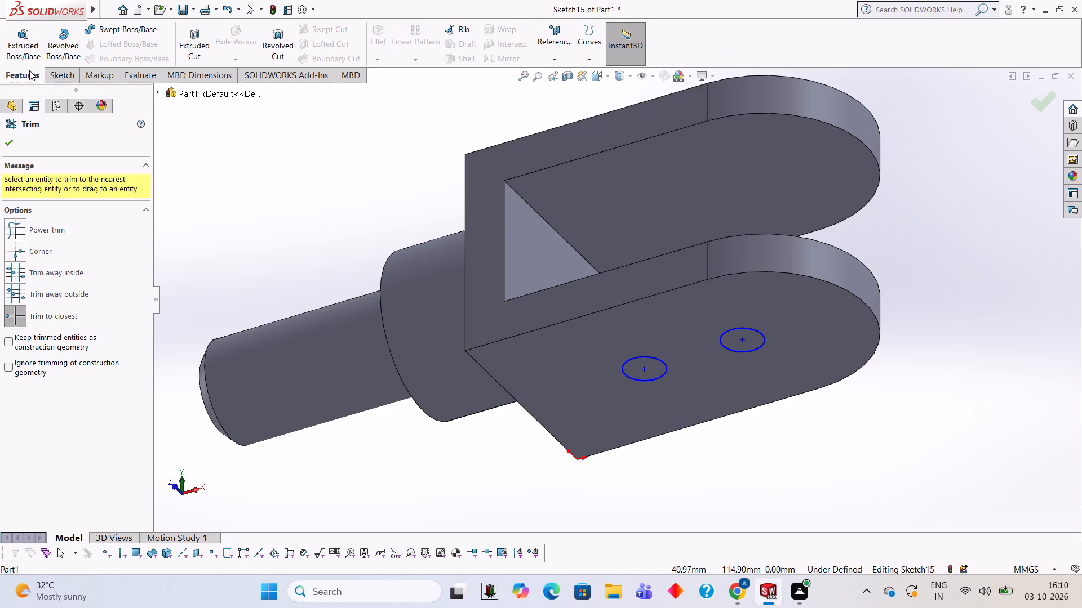
click(201, 43)
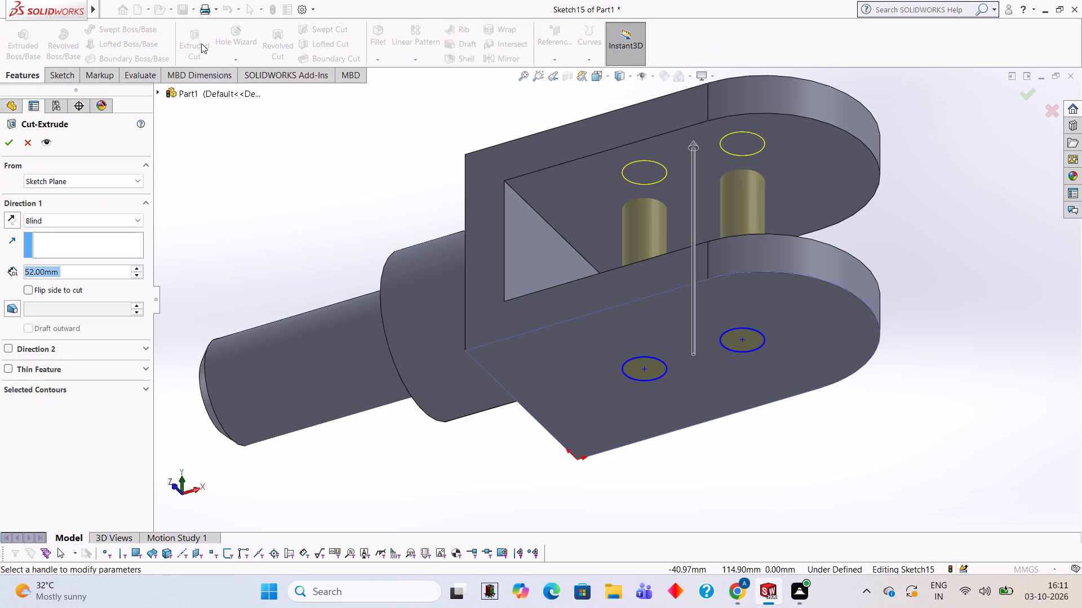
middle_drag(438, 202, 469, 321)
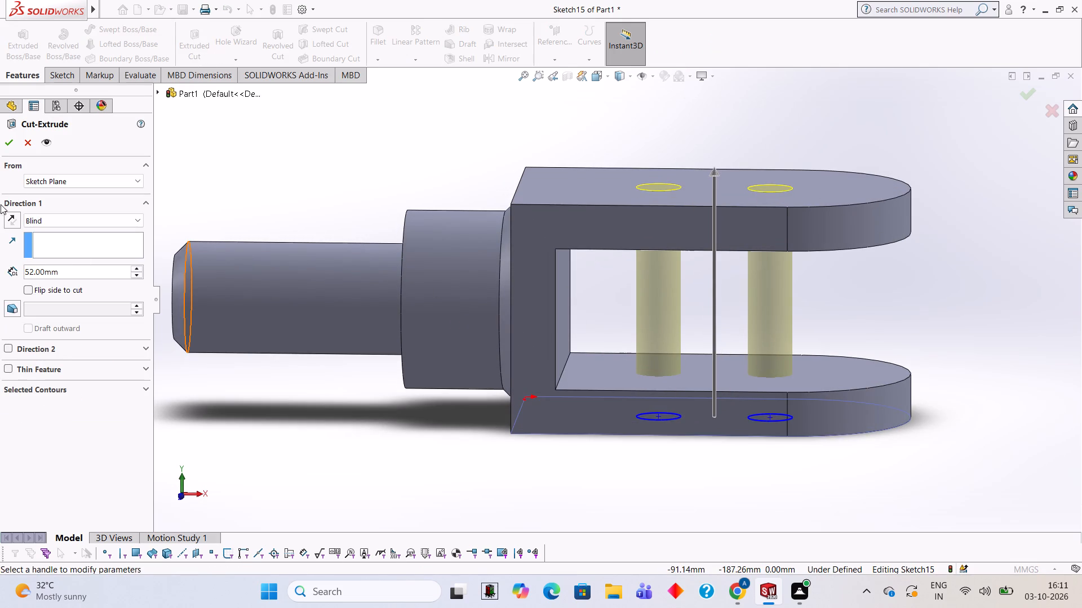
click(8, 147)
click(374, 187)
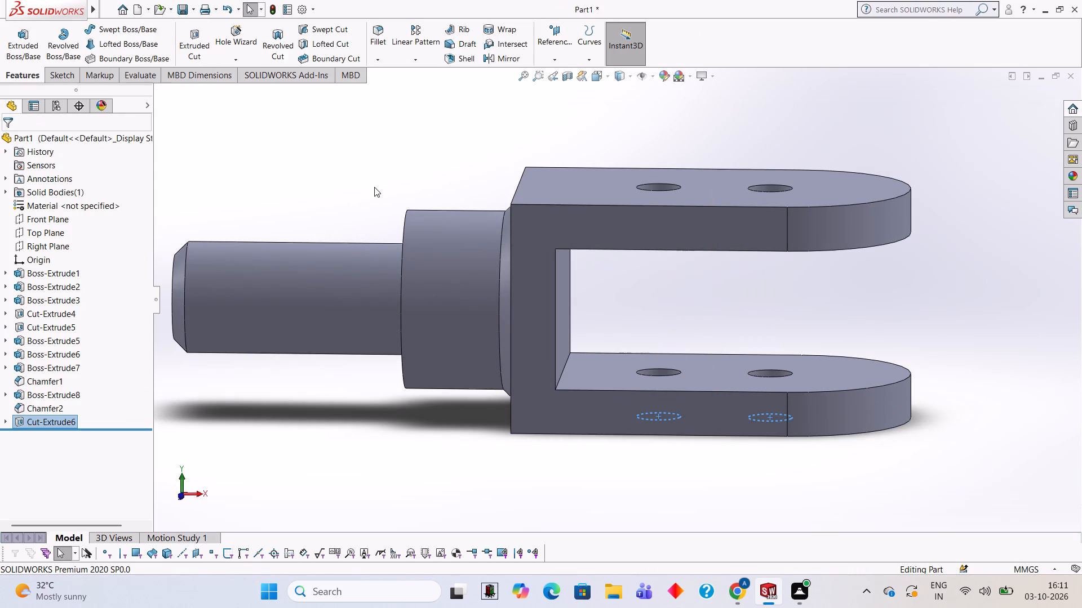
Examine the paired holes in both arms from below and from the cylinder end.
middle_drag(733, 343, 743, 212)
scroll(750, 260, up, 2)
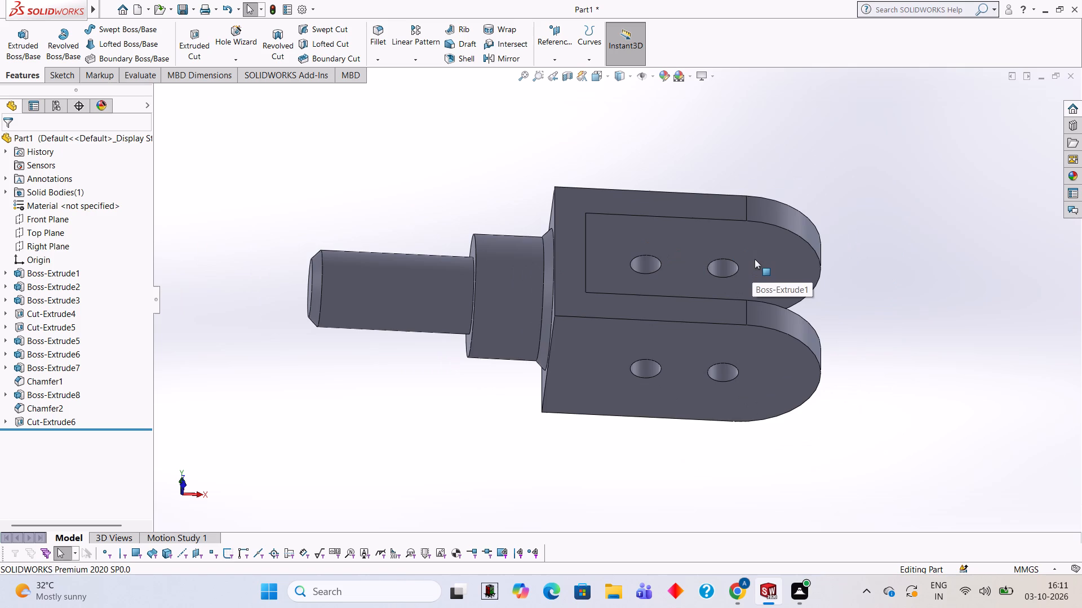
scroll(802, 376, up, 1)
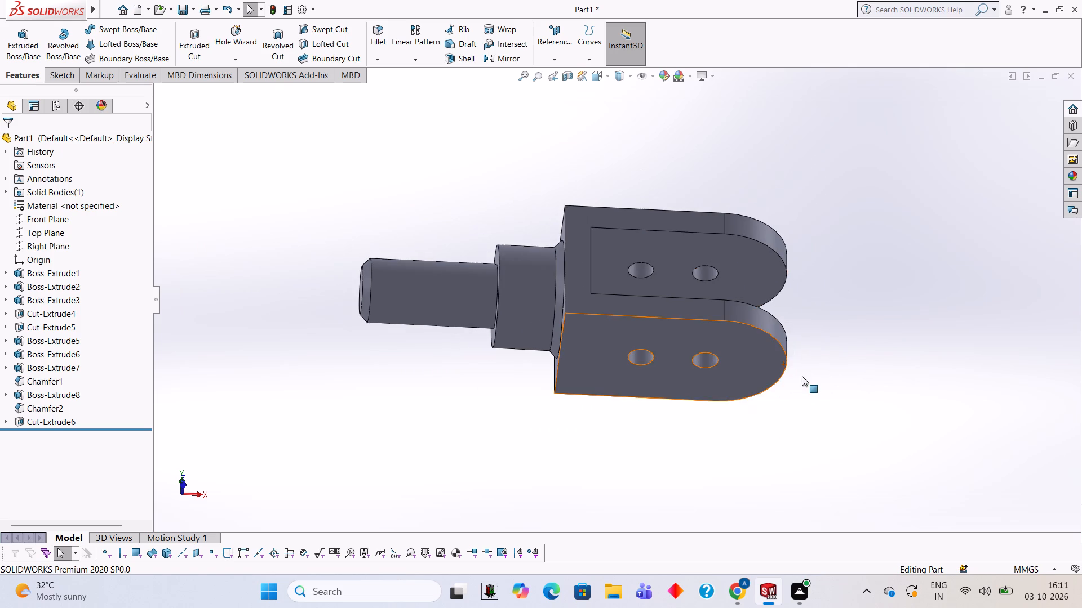
middle_drag(807, 379, 862, 412)
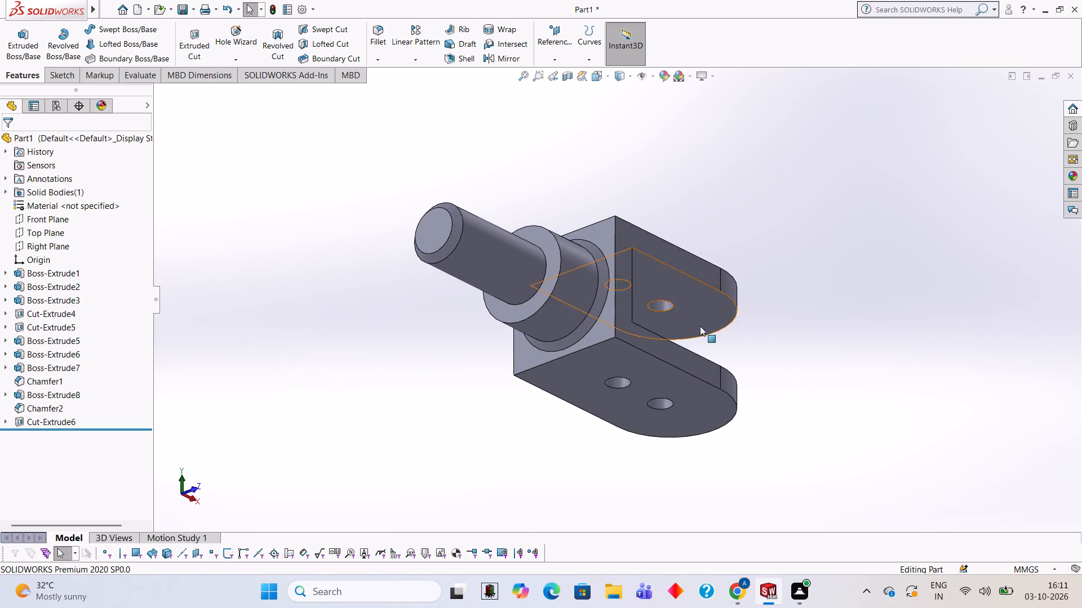
Examine the bracket's shank, block and paired arm holes from several angles and distances.
scroll(595, 325, up, 2)
middle_drag(596, 312, 601, 323)
scroll(461, 216, down, 3)
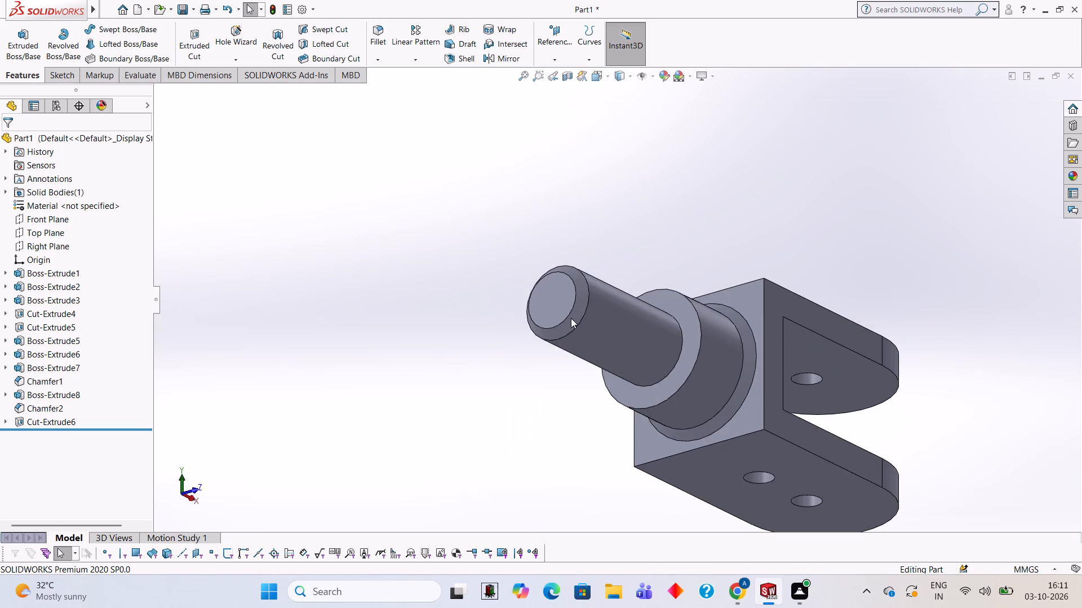
scroll(609, 334, down, 3)
scroll(547, 303, up, 2)
scroll(805, 375, down, 1)
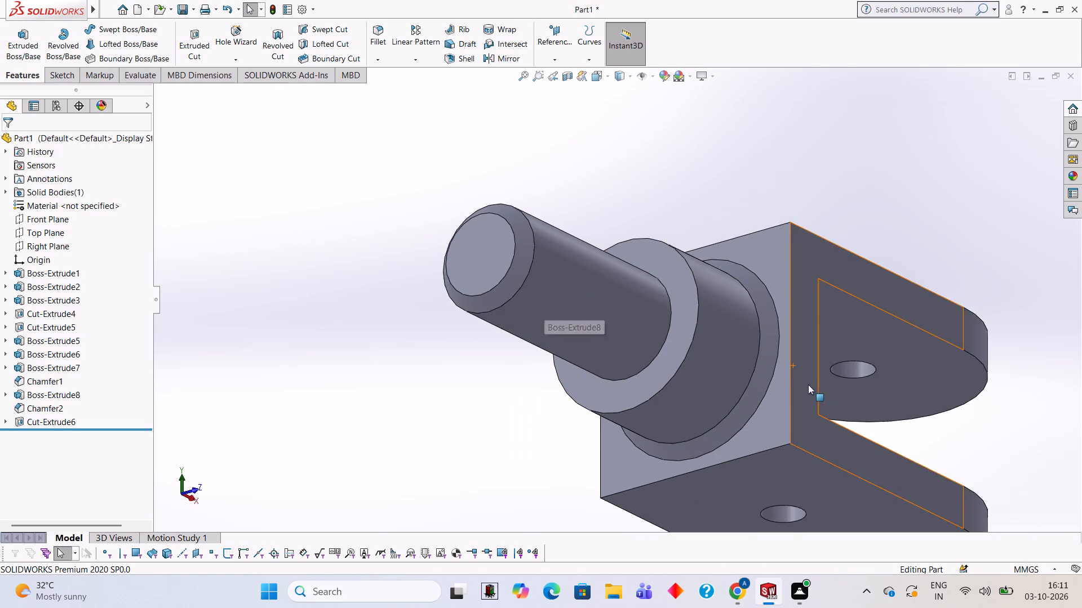
scroll(804, 381, up, 3)
scroll(804, 381, down, 3)
scroll(801, 385, up, 2)
scroll(801, 385, down, 1)
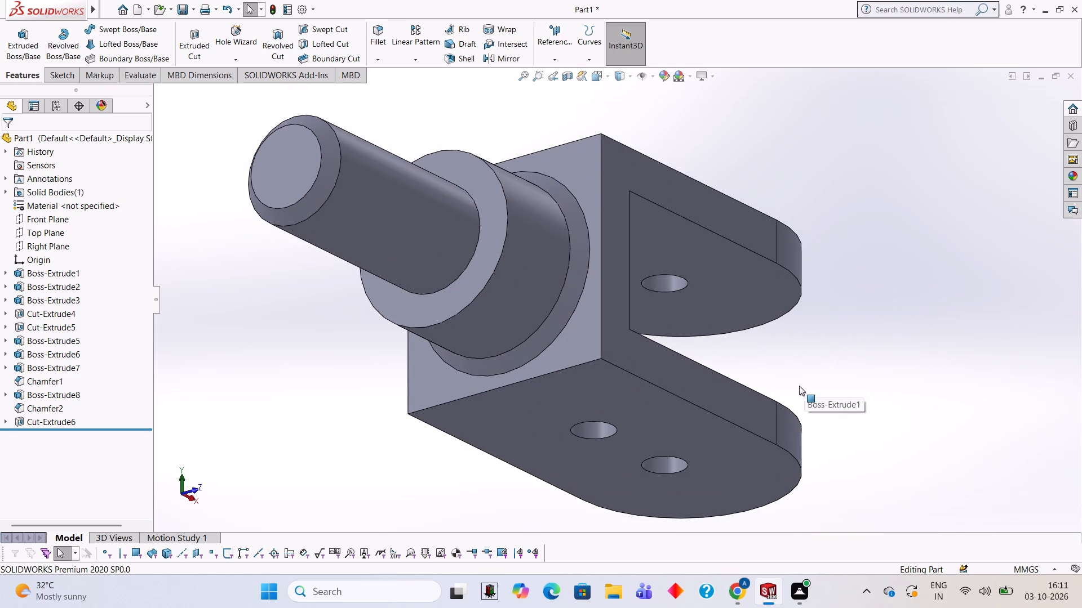
scroll(671, 371, up, 3)
scroll(609, 346, down, 1)
scroll(425, 230, up, 1)
scroll(425, 230, down, 1)
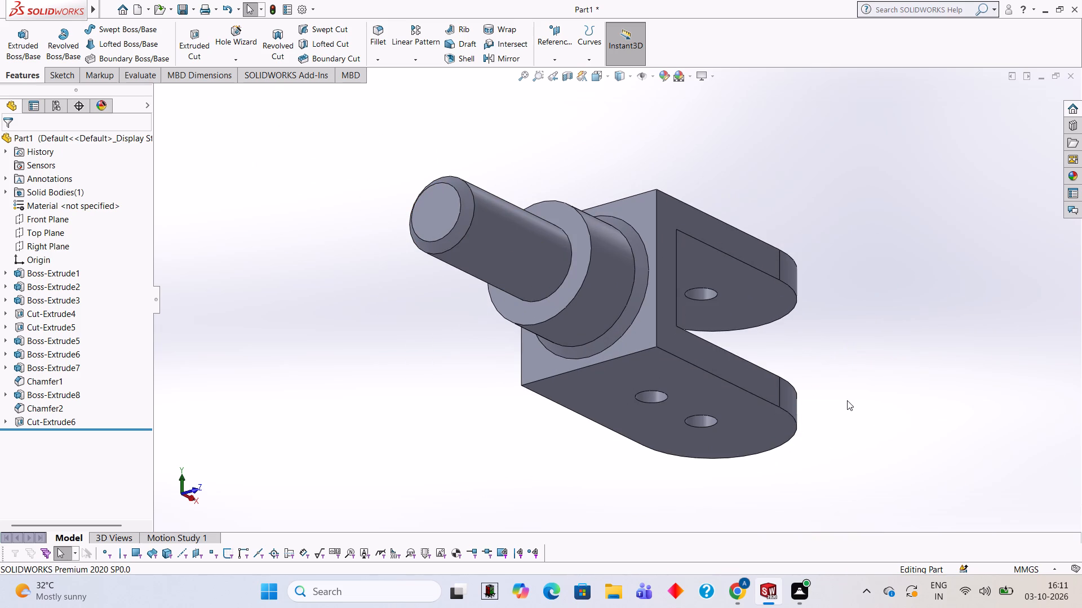
middle_drag(854, 334, 827, 334)
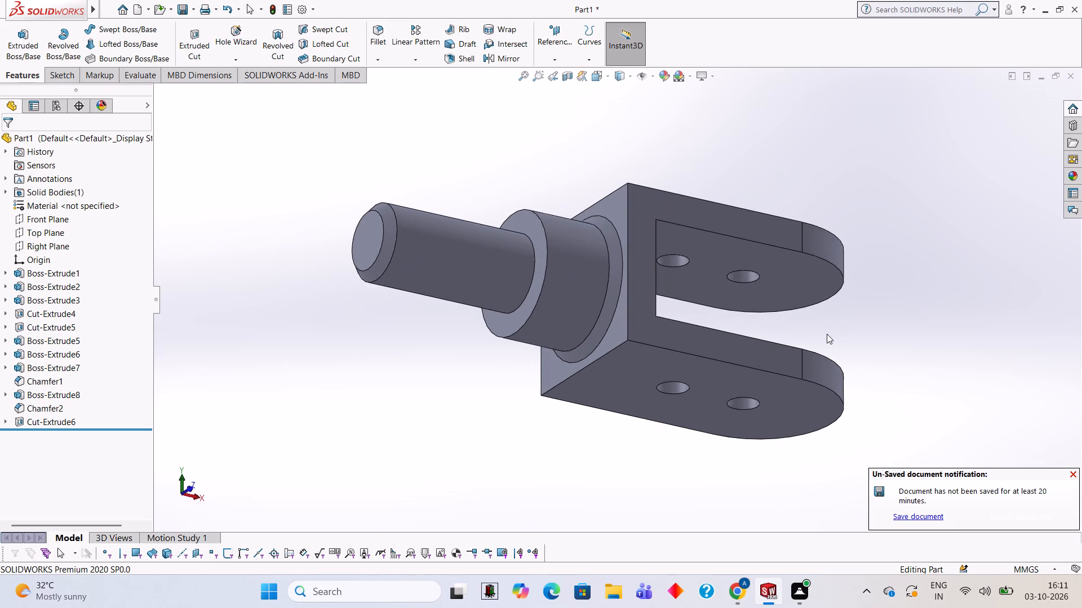
middle_drag(766, 428, 762, 333)
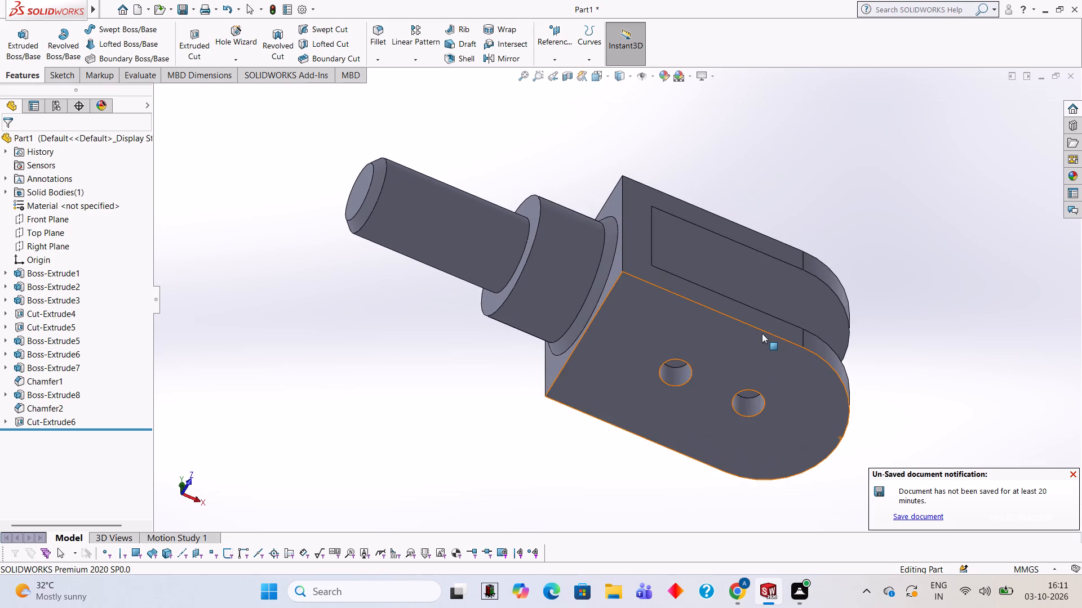
middle_drag(707, 475, 669, 436)
middle_drag(690, 357, 707, 401)
scroll(667, 381, up, 3)
middle_drag(683, 306, 697, 286)
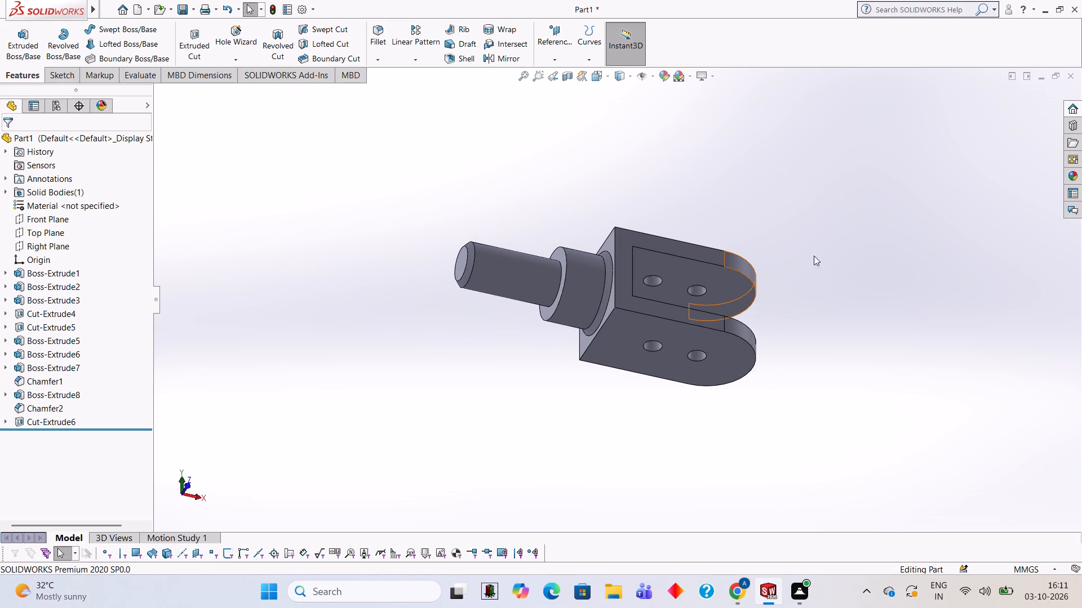
Apply the Blue LED appearance from the Lights > LED appearances to the whole bracket body.
click(1075, 180)
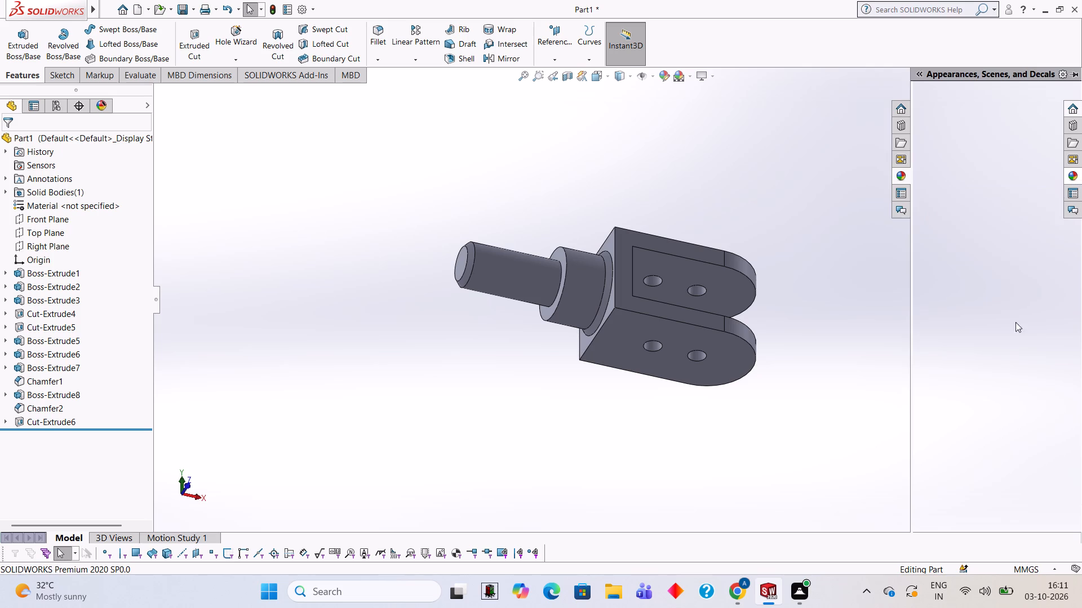
click(921, 108)
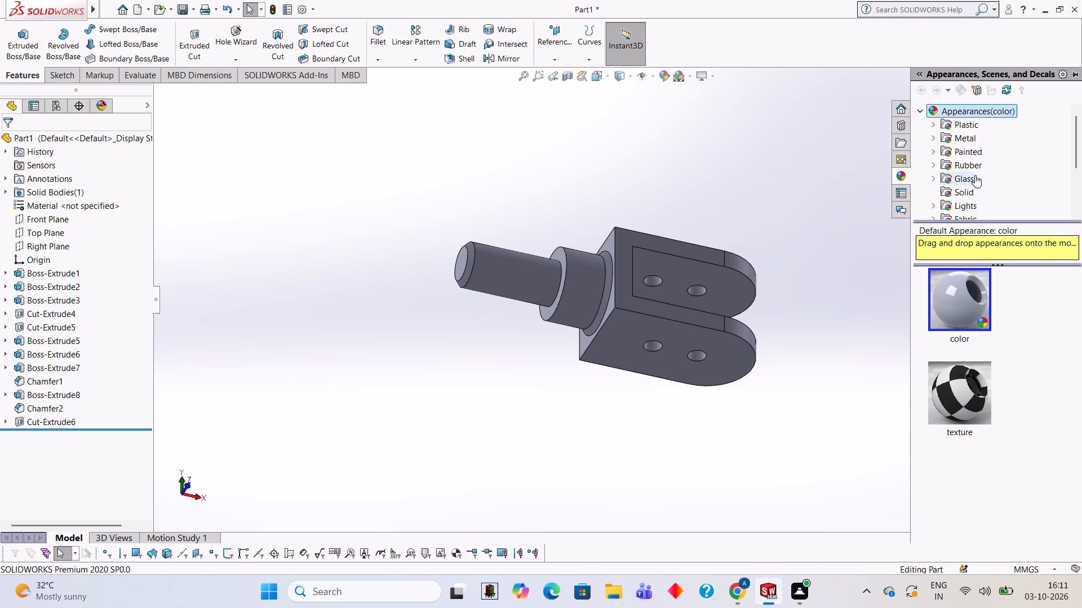
click(969, 203)
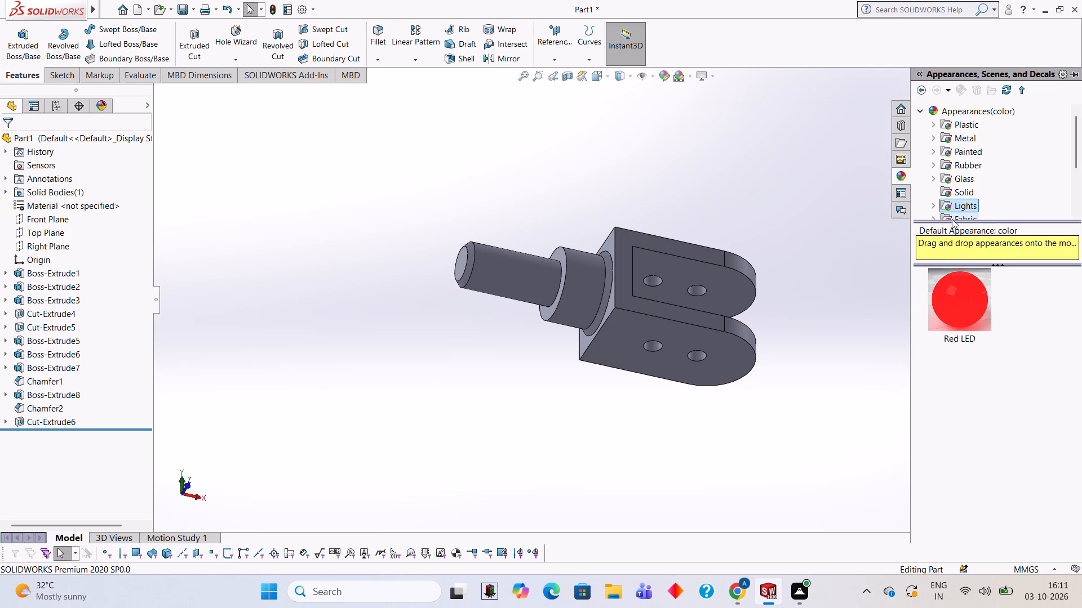
click(938, 207)
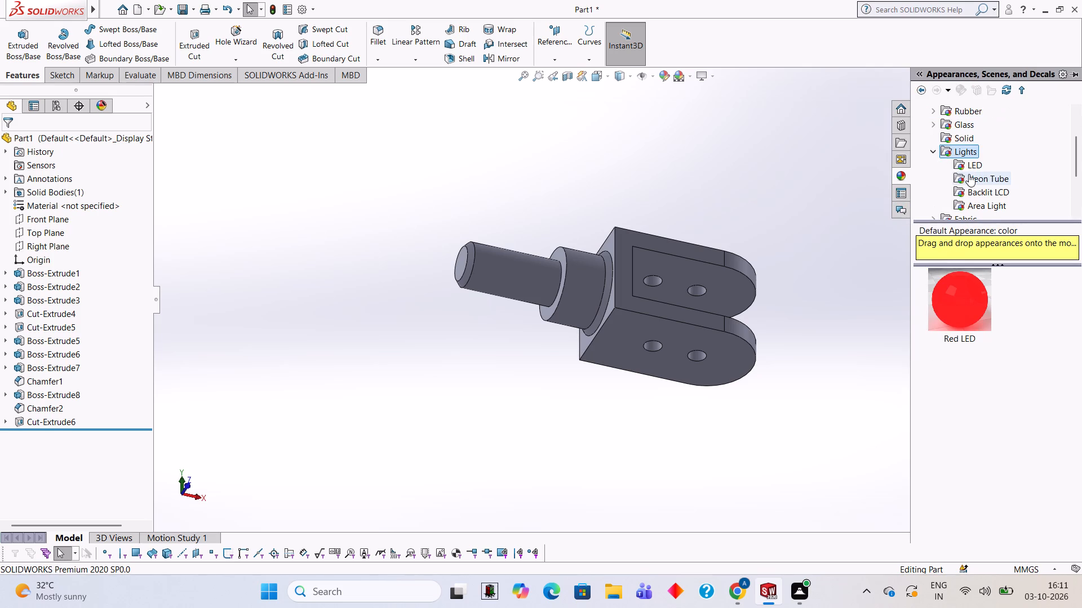
click(974, 162)
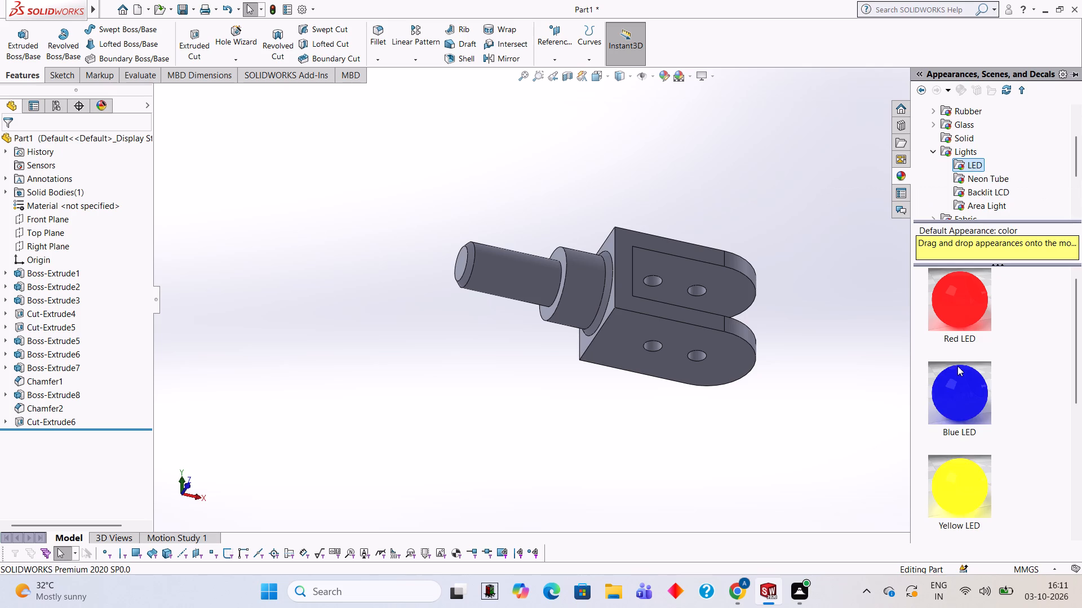
scroll(957, 365, down, 2)
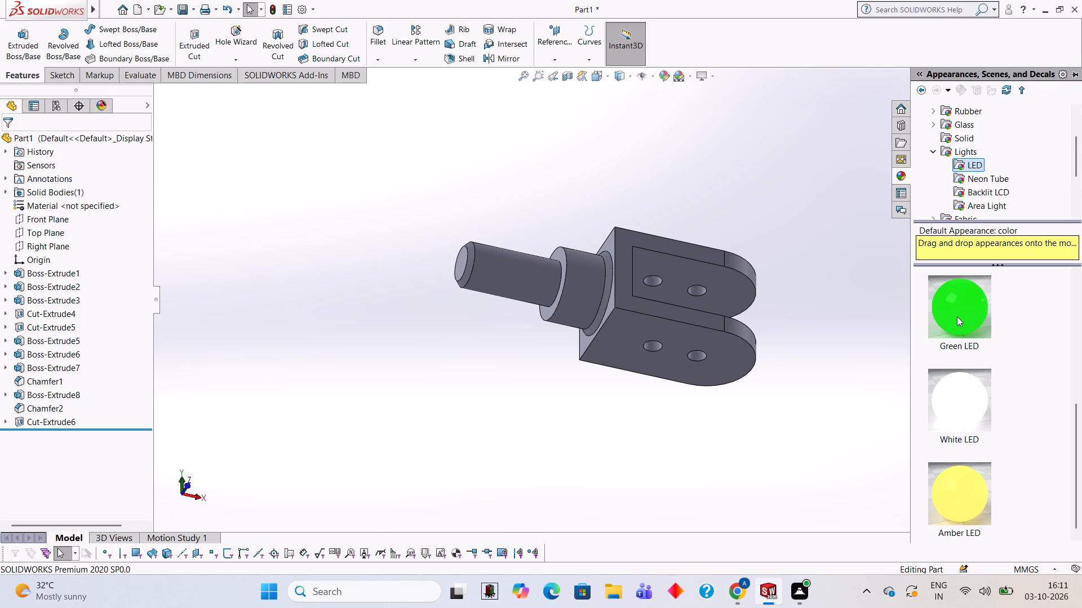
scroll(957, 316, up, 1)
drag(964, 283, 913, 293)
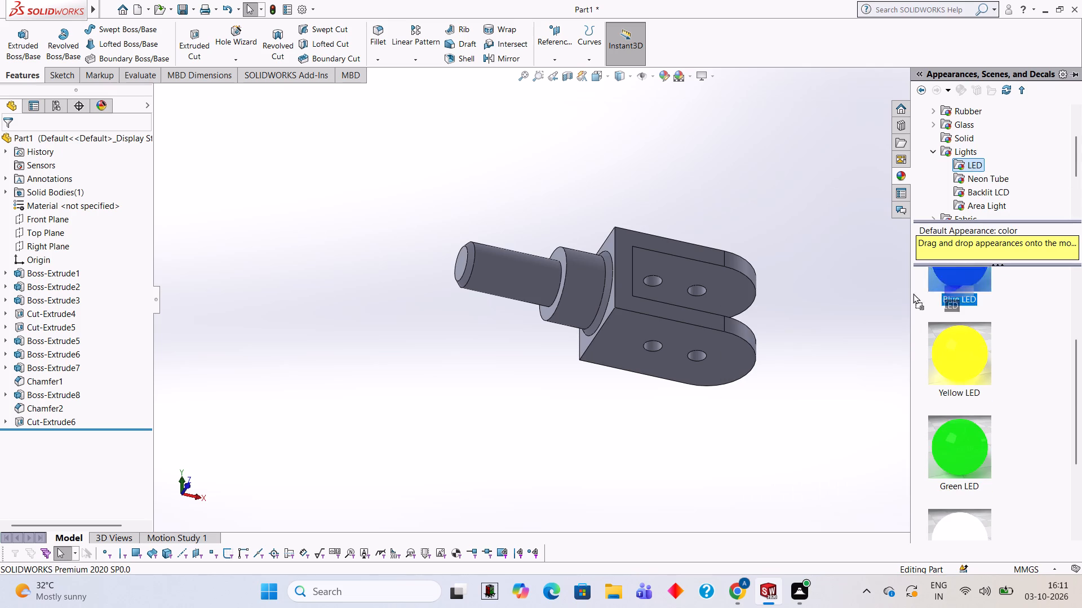
drag(913, 293, 629, 322)
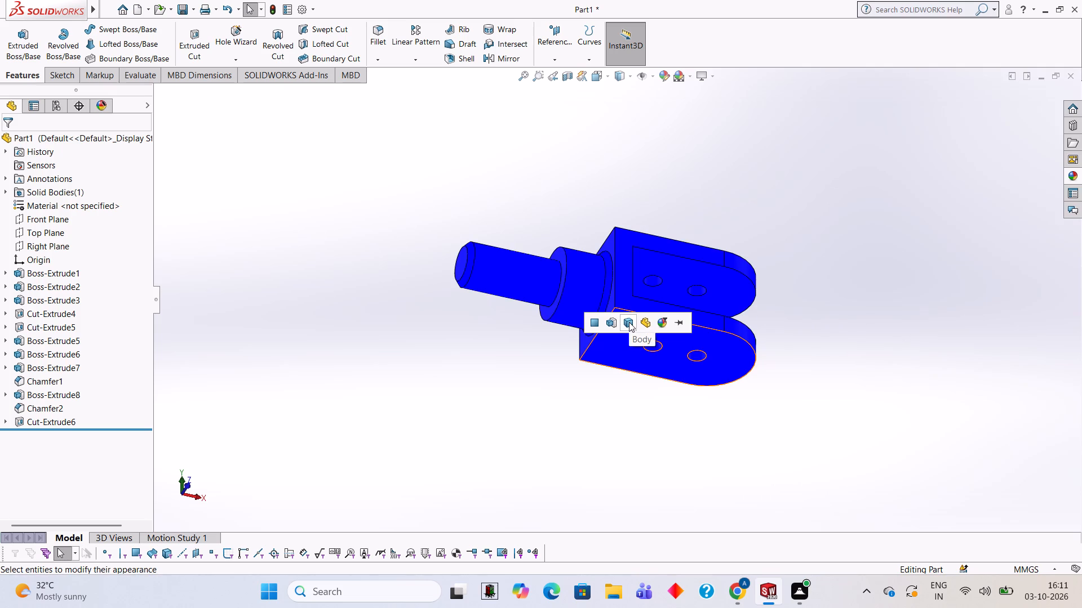
click(629, 322)
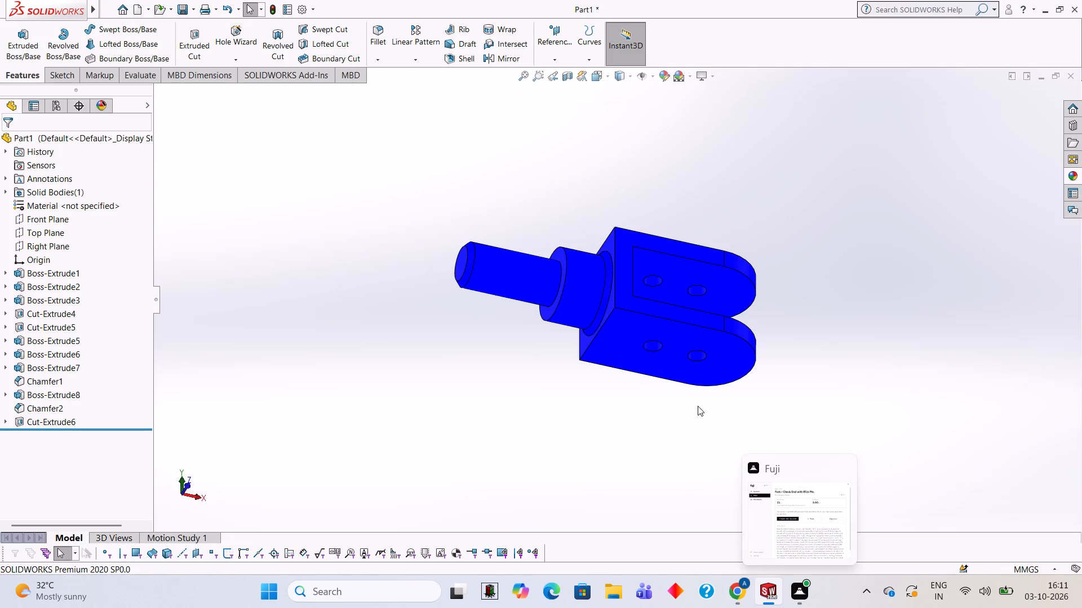
Apply the Green LED appearance to both chamfers: the one at the shank tip and the one where the collar meets the block.
click(1081, 178)
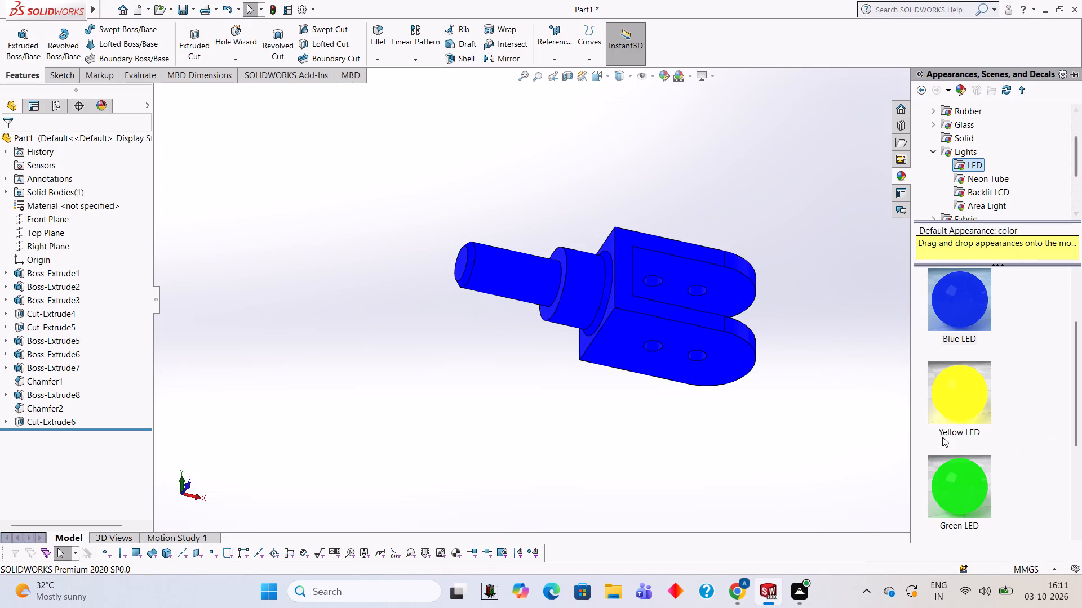
scroll(619, 326, down, 2)
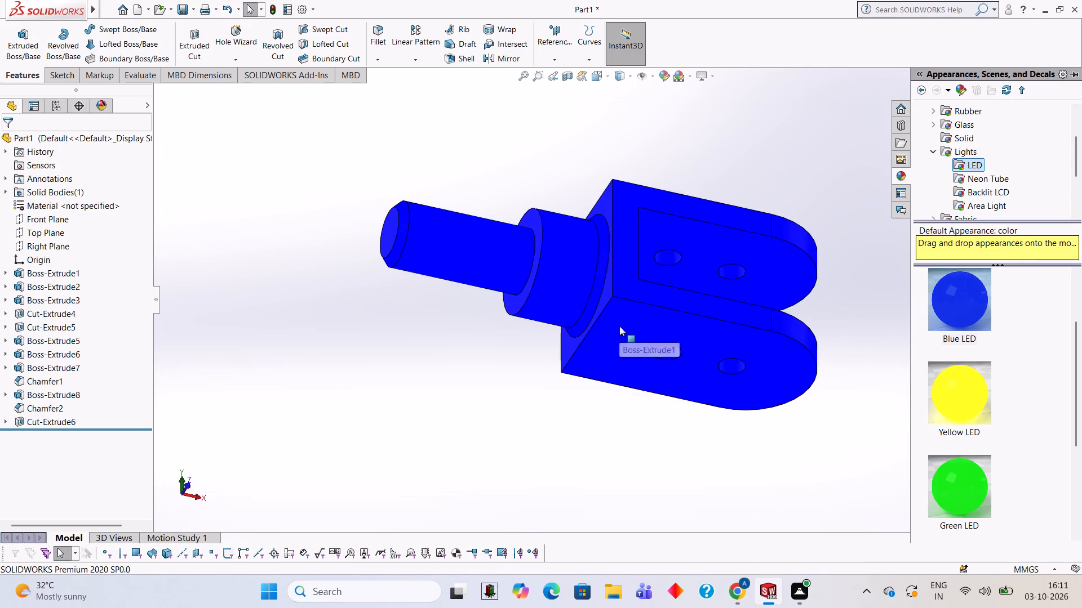
scroll(425, 212, down, 1)
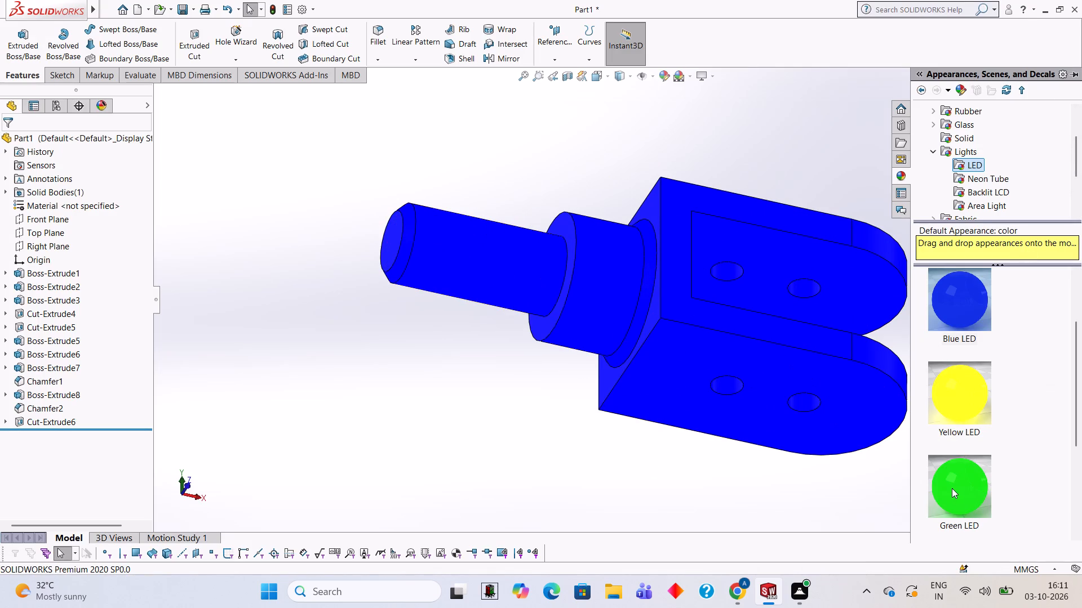
drag(952, 488, 399, 231)
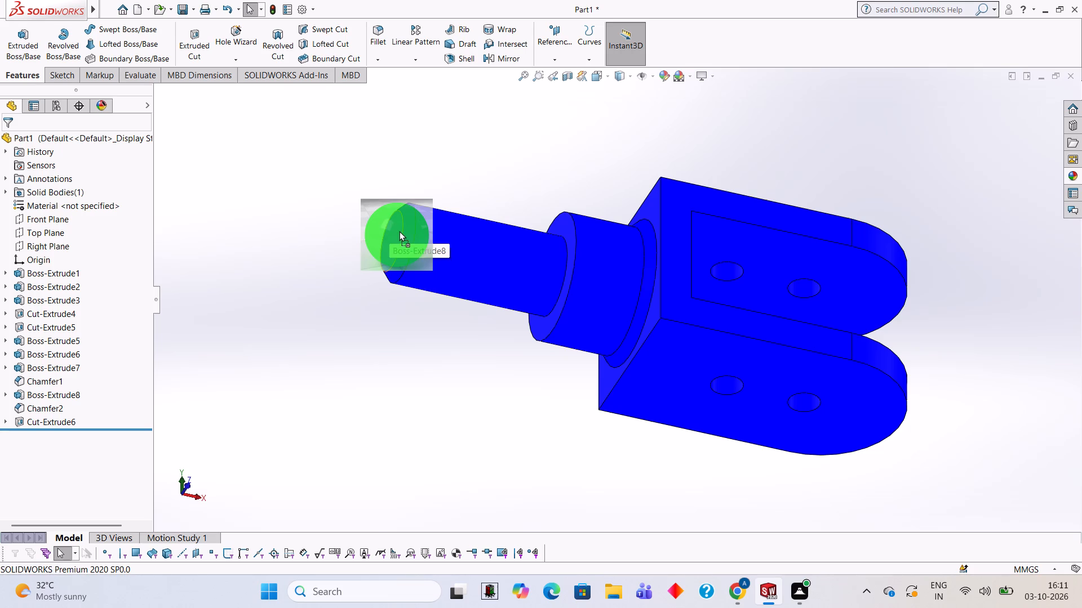
drag(399, 231, 405, 234)
click(405, 234)
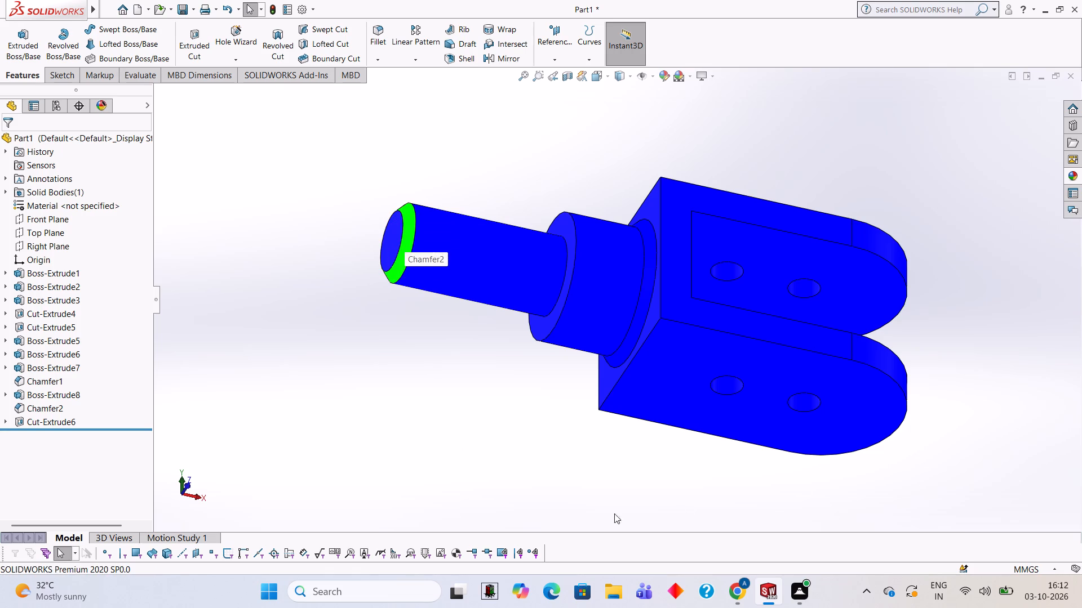
click(1073, 178)
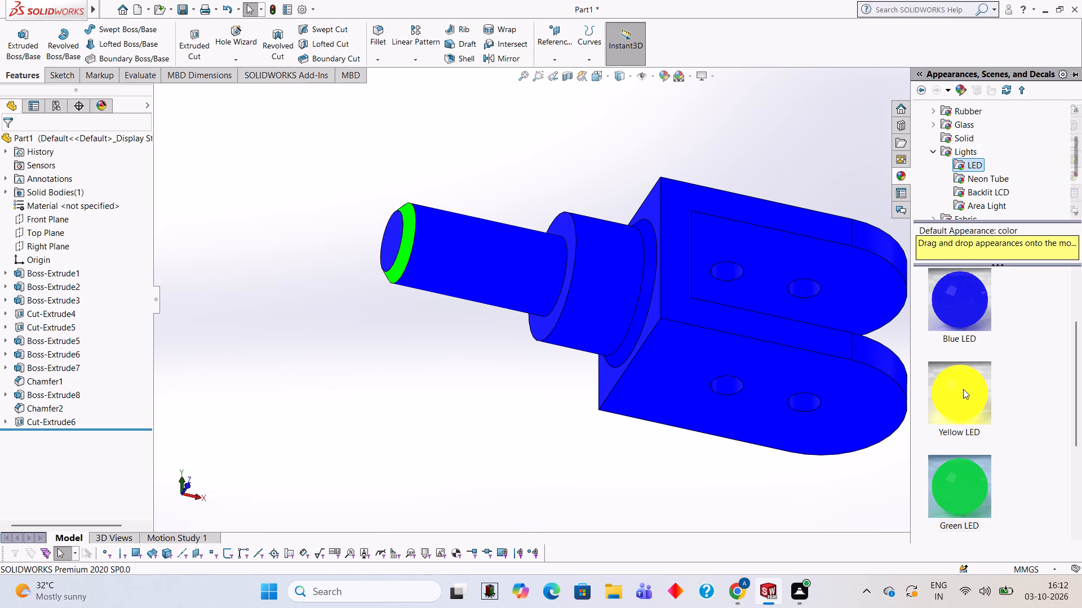
drag(974, 494, 649, 290)
click(649, 290)
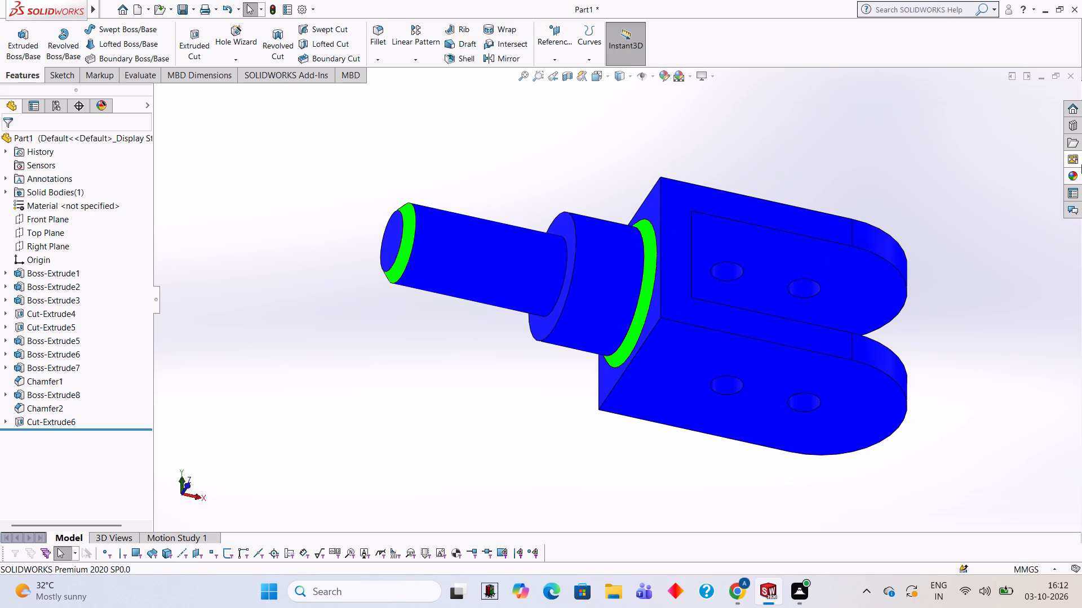
Apply the Red LED appearance to the hole cut feature, covering the paired holes in both arms.
click(1076, 177)
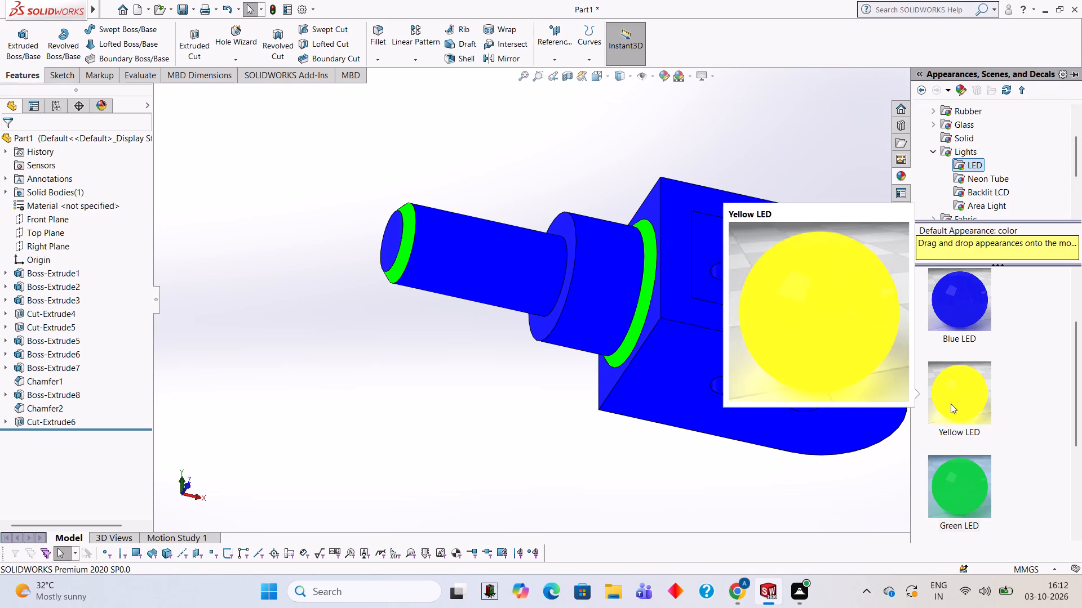
scroll(959, 381, up, 3)
drag(945, 300, 863, 397)
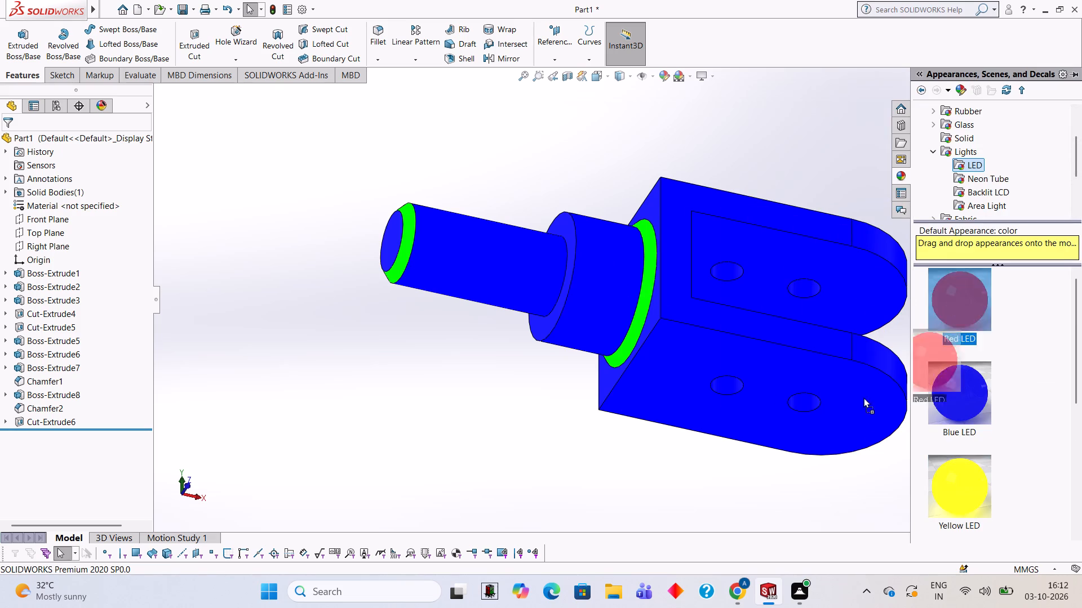
drag(863, 397, 717, 388)
click(717, 388)
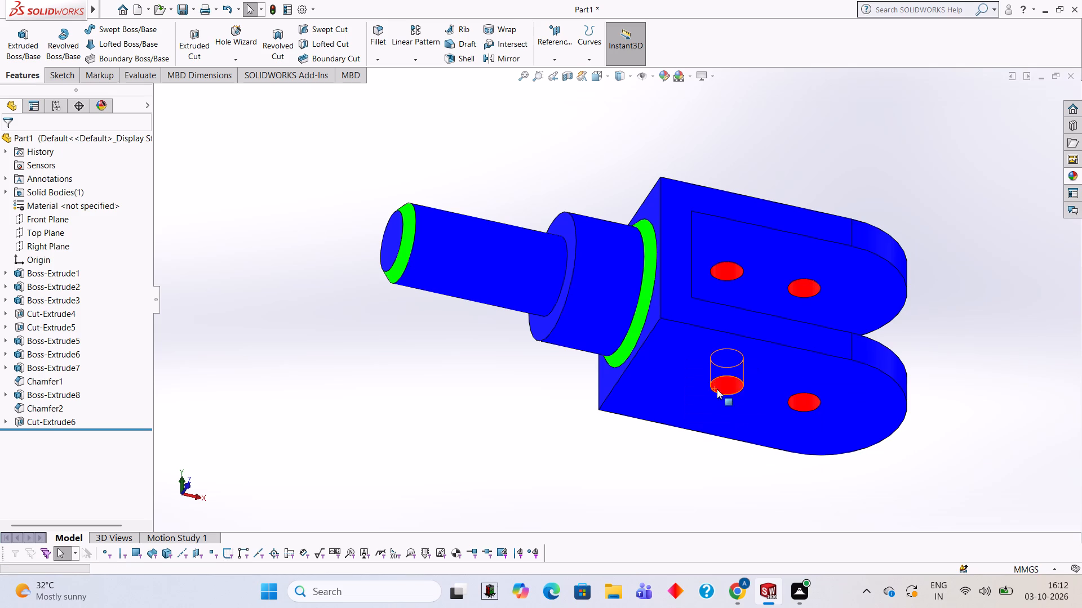
Apply the Yellow LED appearance to the rounded end face of the upper arm.
scroll(932, 407, up, 1)
middle_drag(928, 400, 908, 374)
middle_drag(774, 273, 781, 362)
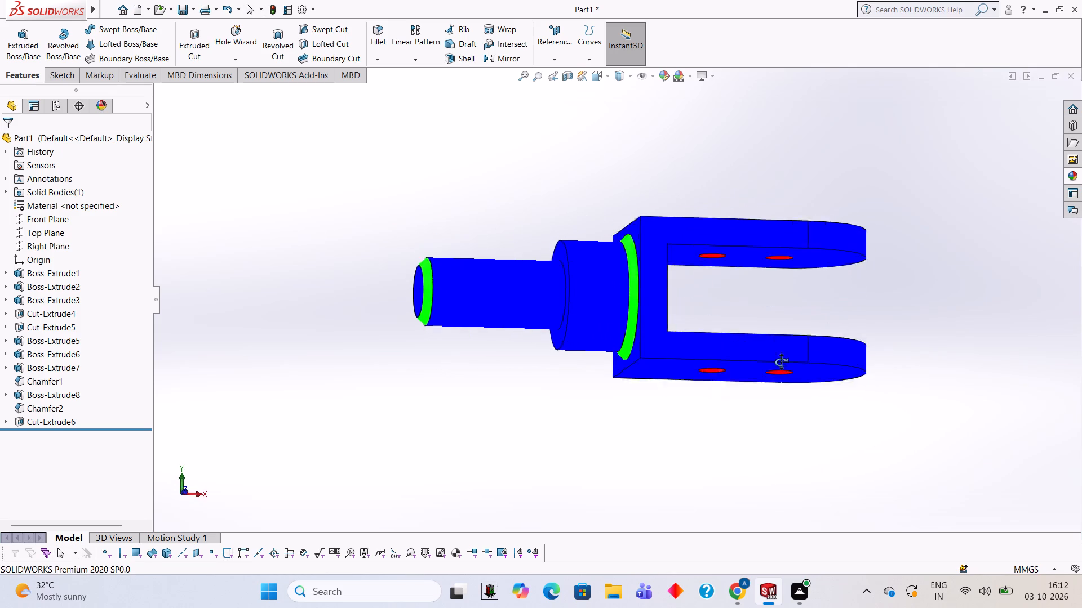
middle_drag(781, 362, 775, 312)
scroll(782, 321, up, 2)
scroll(784, 343, down, 2)
scroll(689, 351, down, 1)
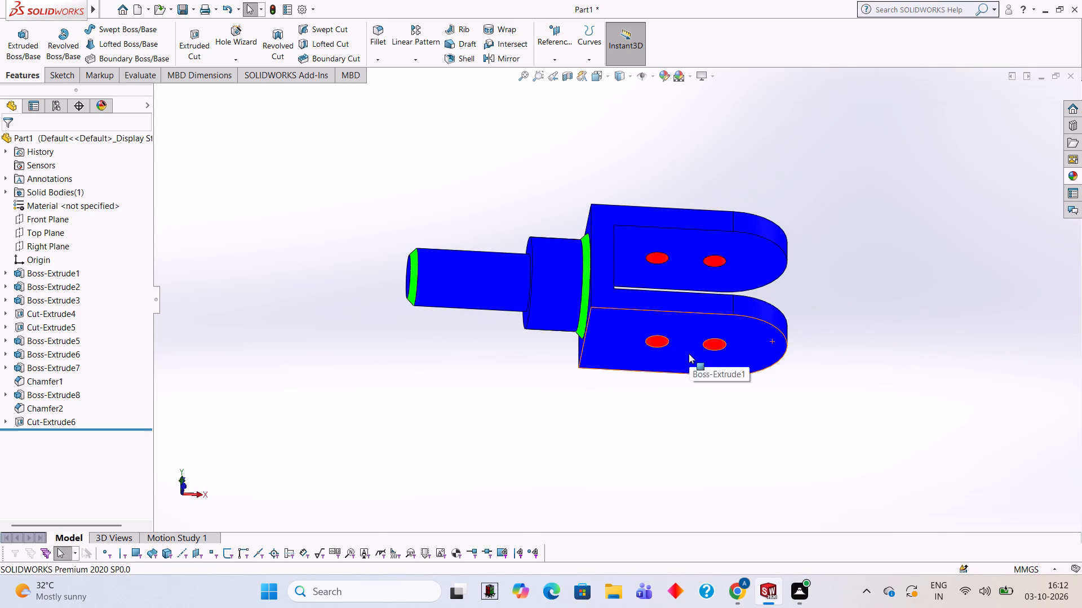
middle_drag(689, 366, 678, 374)
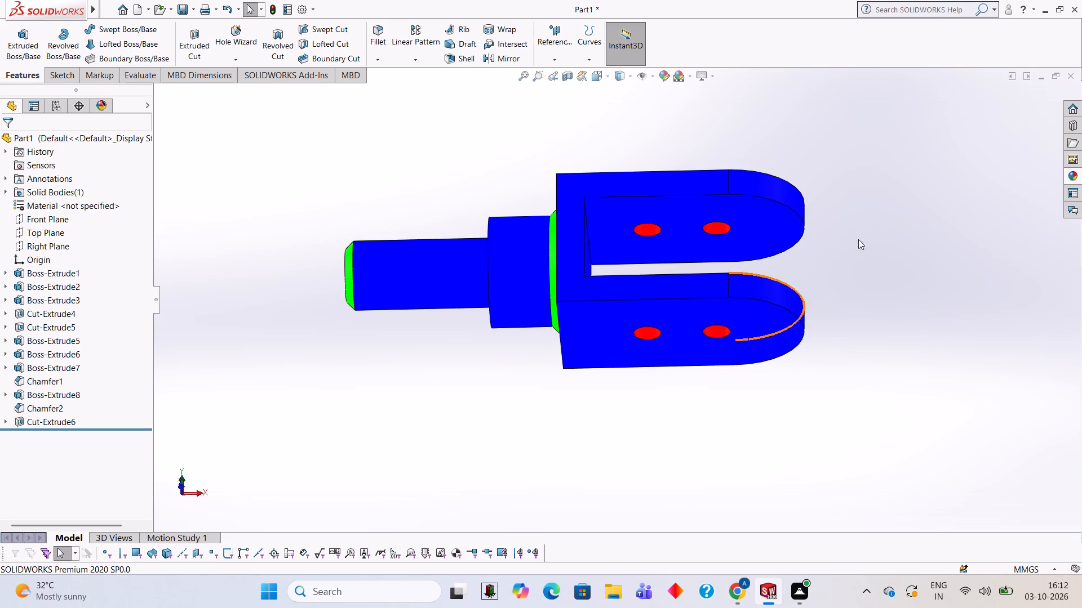
click(1078, 172)
drag(963, 486, 770, 186)
click(770, 186)
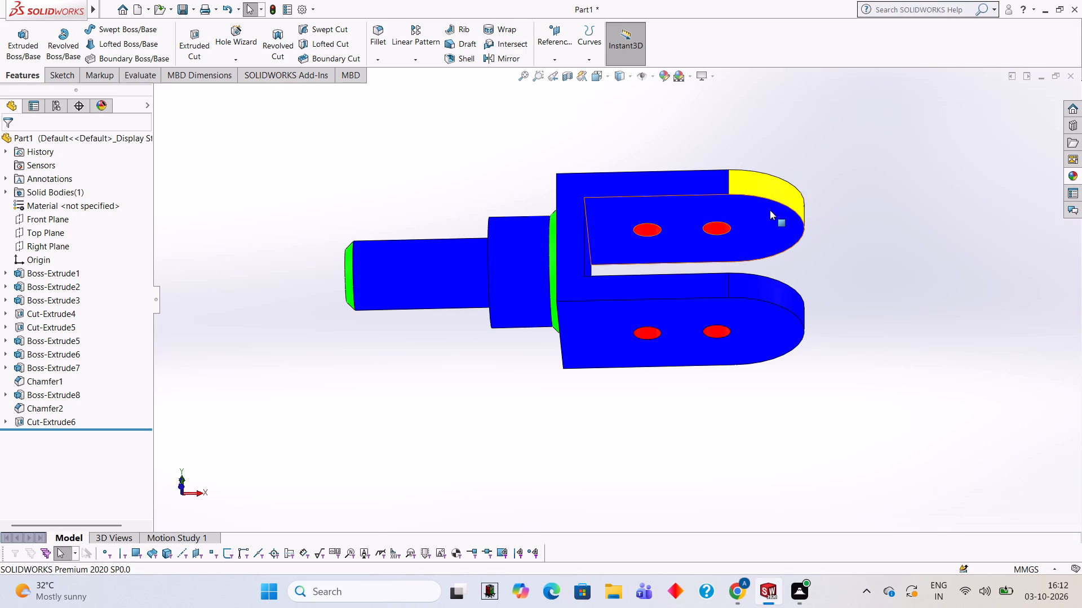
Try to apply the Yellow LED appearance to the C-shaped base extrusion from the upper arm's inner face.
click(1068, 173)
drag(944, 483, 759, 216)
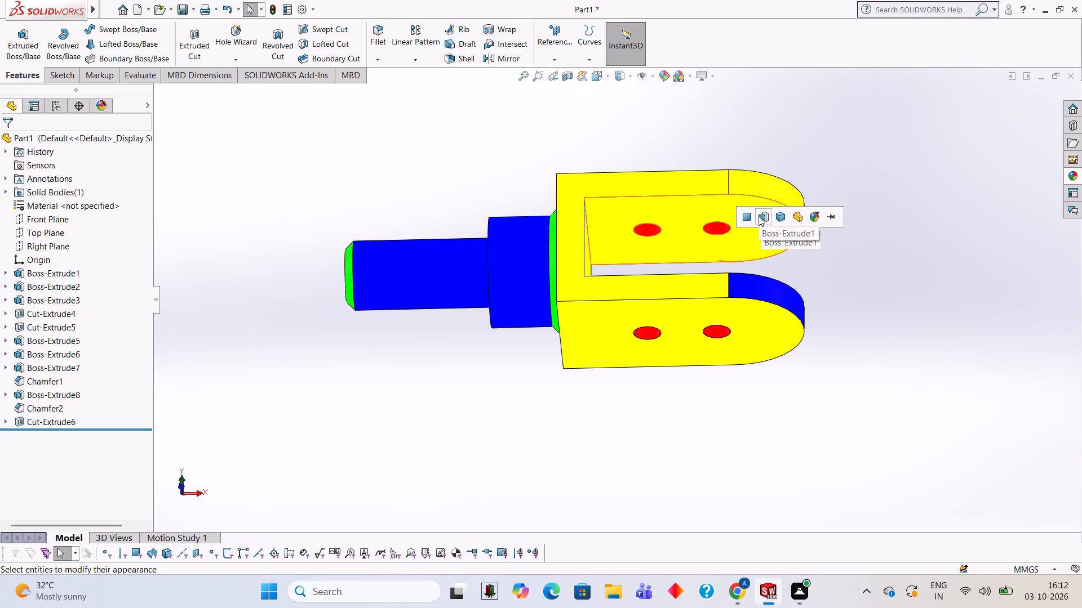
Apply the Yellow LED appearance to the rounded end of the lower arm.
middle_drag(802, 198, 720, 240)
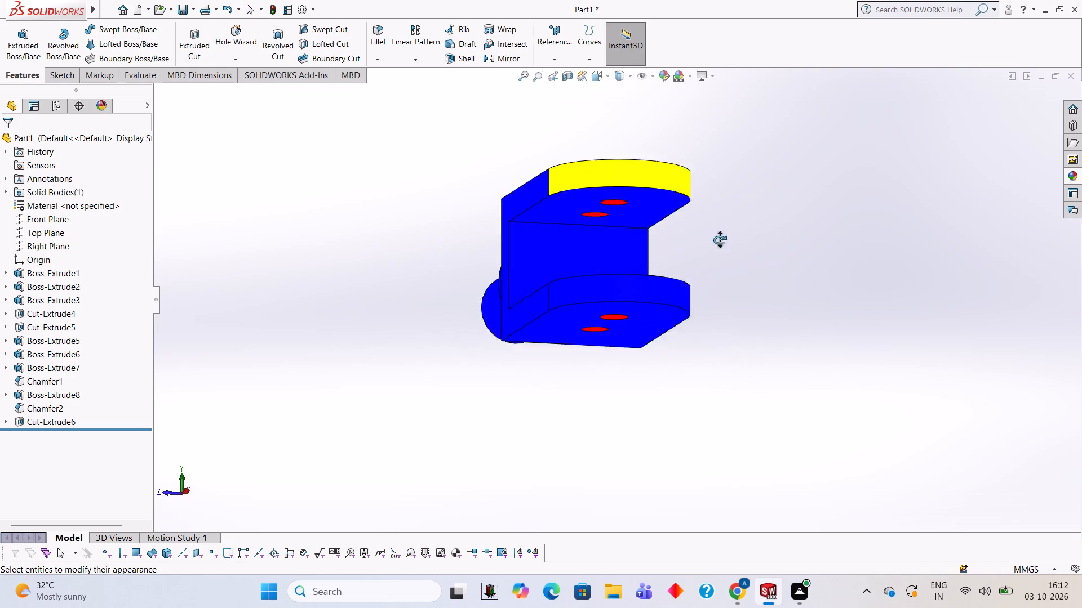
middle_drag(720, 240, 797, 249)
scroll(761, 311, up, 1)
middle_drag(760, 311, 714, 317)
scroll(685, 314, down, 1)
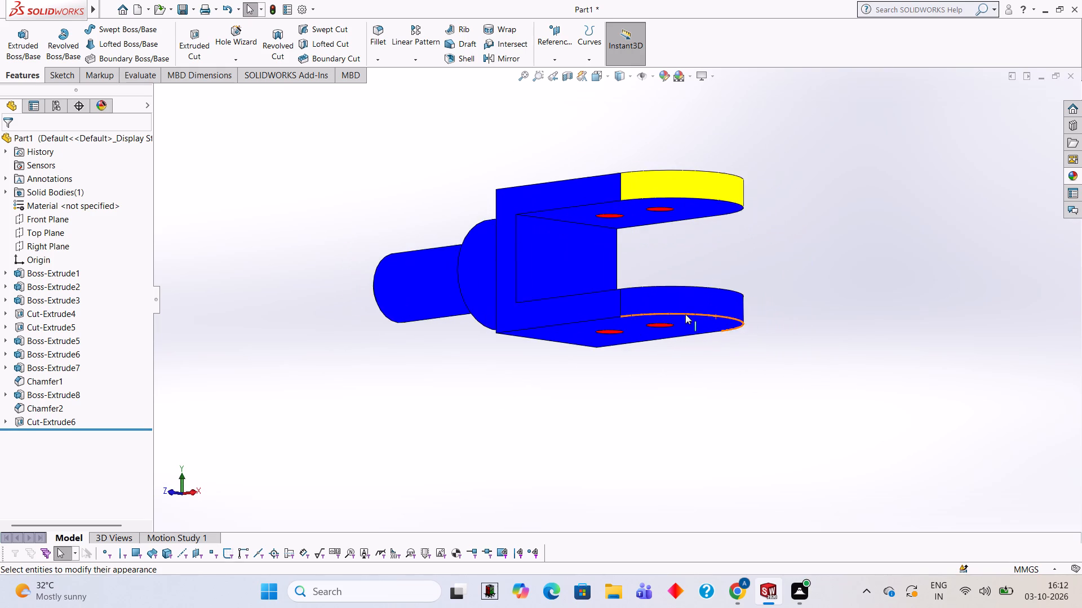
scroll(694, 314, down, 2)
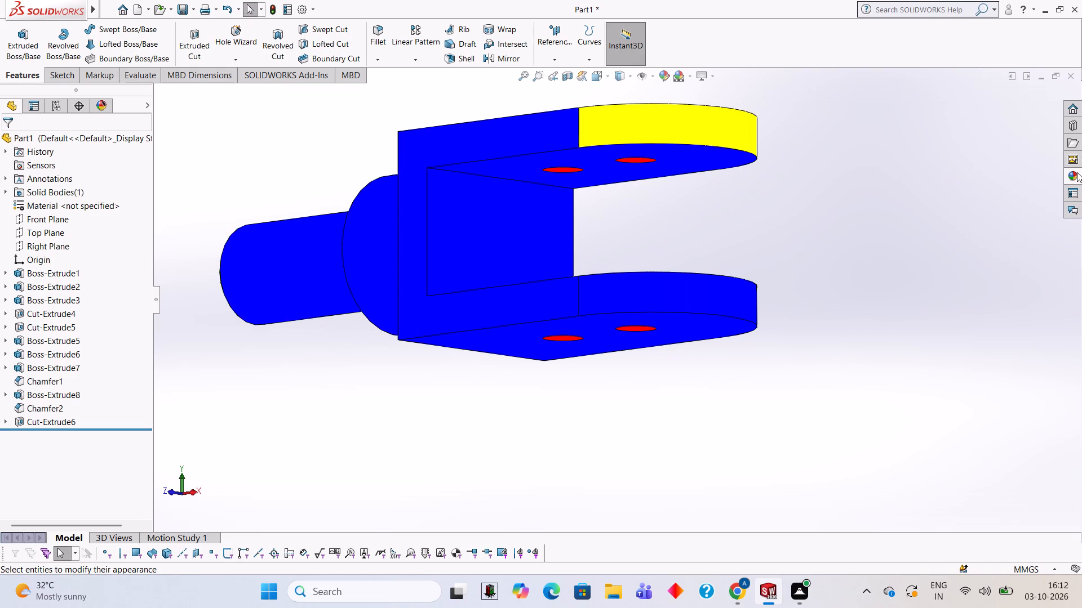
click(1077, 172)
drag(975, 487, 712, 378)
drag(697, 362, 699, 293)
click(1065, 171)
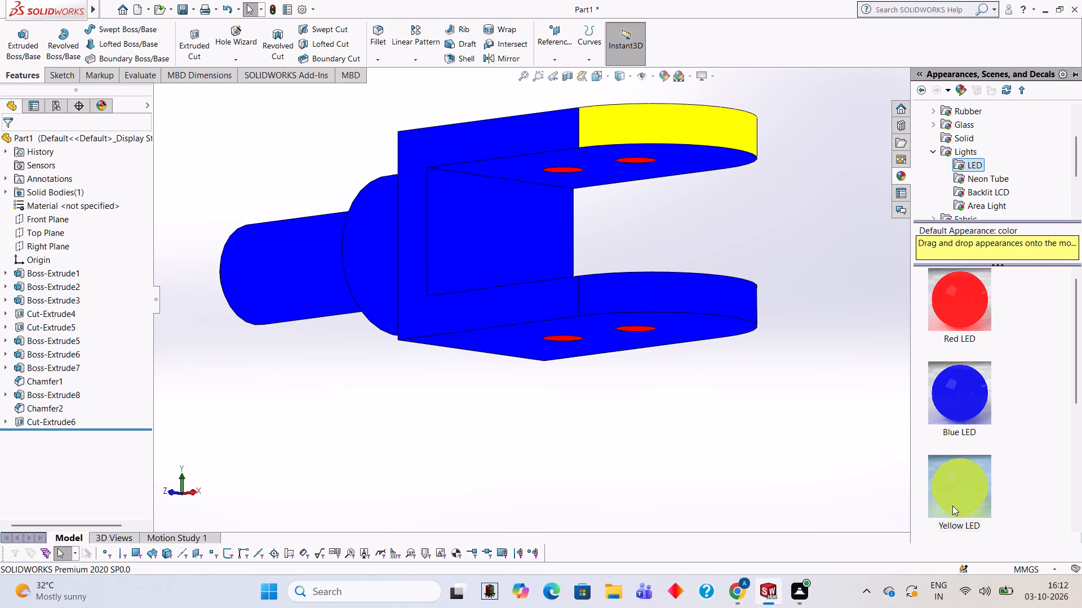
drag(965, 503, 702, 308)
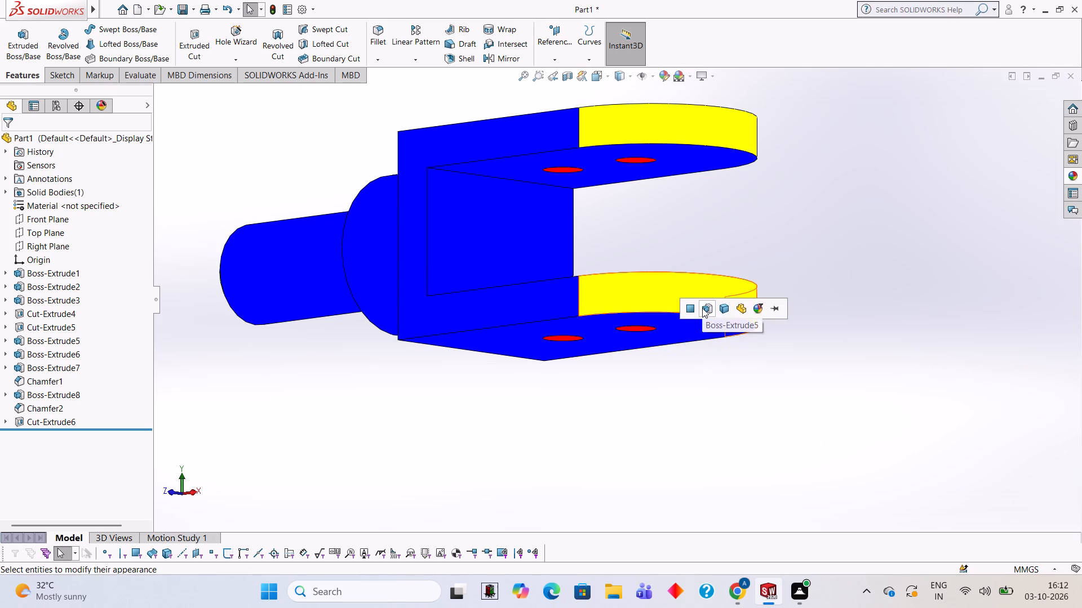
click(702, 308)
Apply the Yellow LED appearance to only the C-shaped front side face of the bracket's base extrusion.
scroll(858, 395, up, 3)
middle_drag(804, 373, 832, 386)
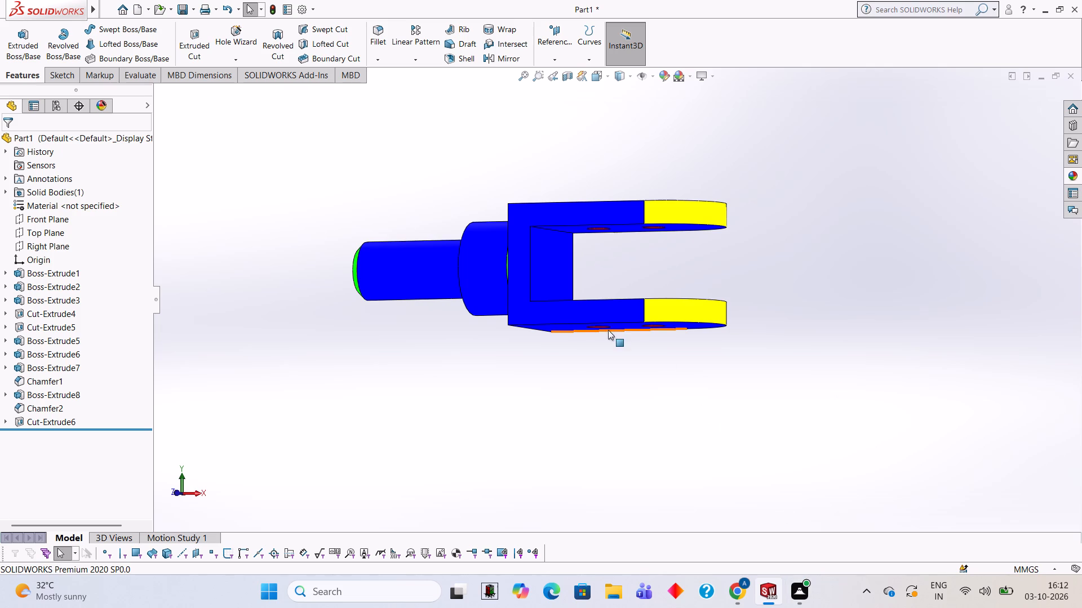
middle_drag(608, 330, 637, 343)
middle_drag(637, 343, 669, 402)
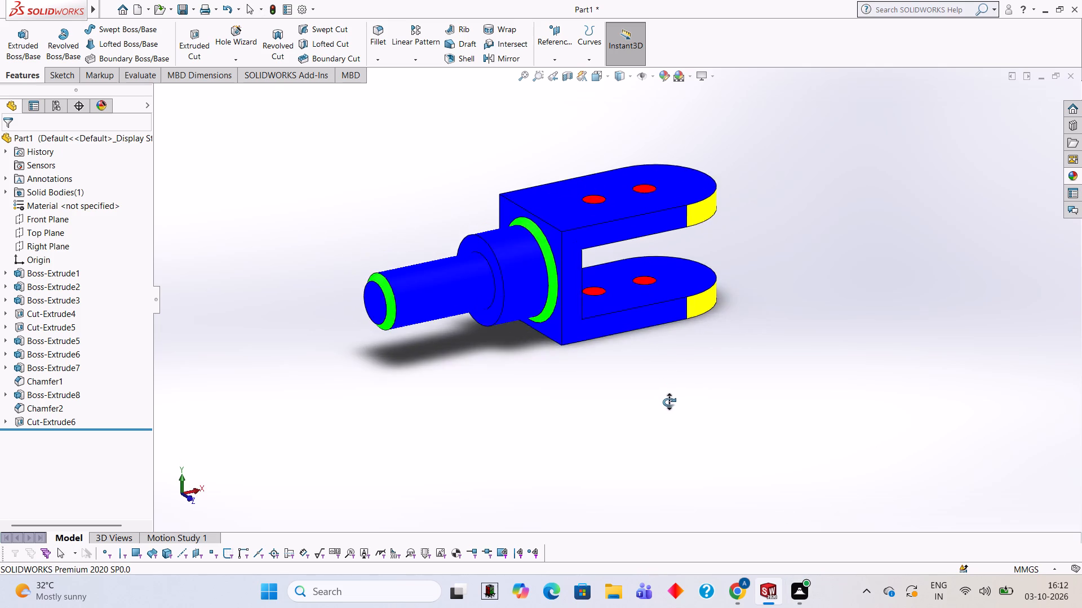
middle_drag(669, 402, 649, 348)
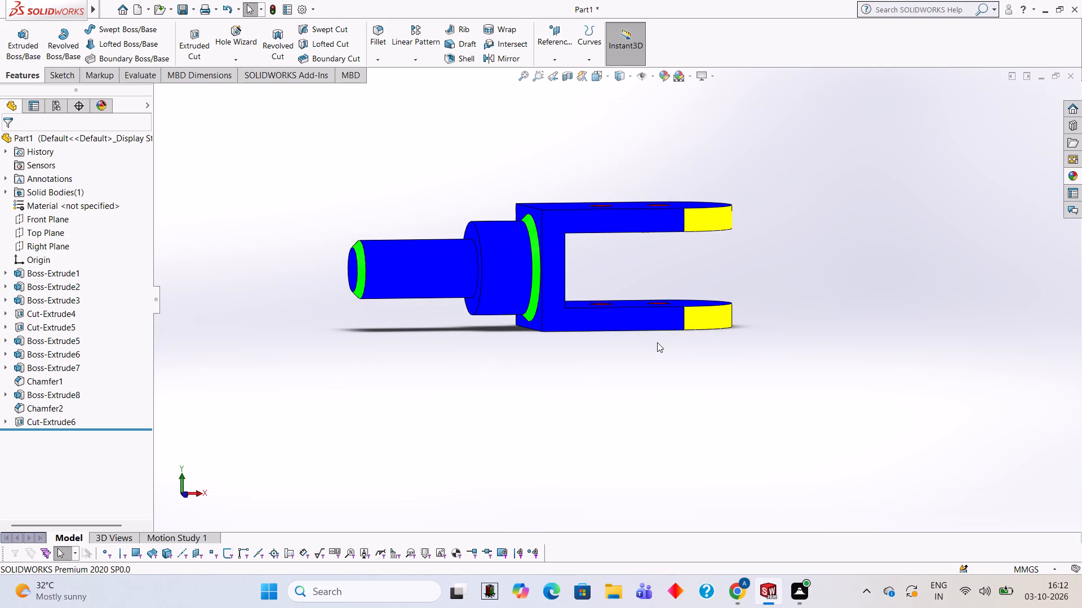
scroll(582, 179, down, 2)
scroll(633, 354, down, 1)
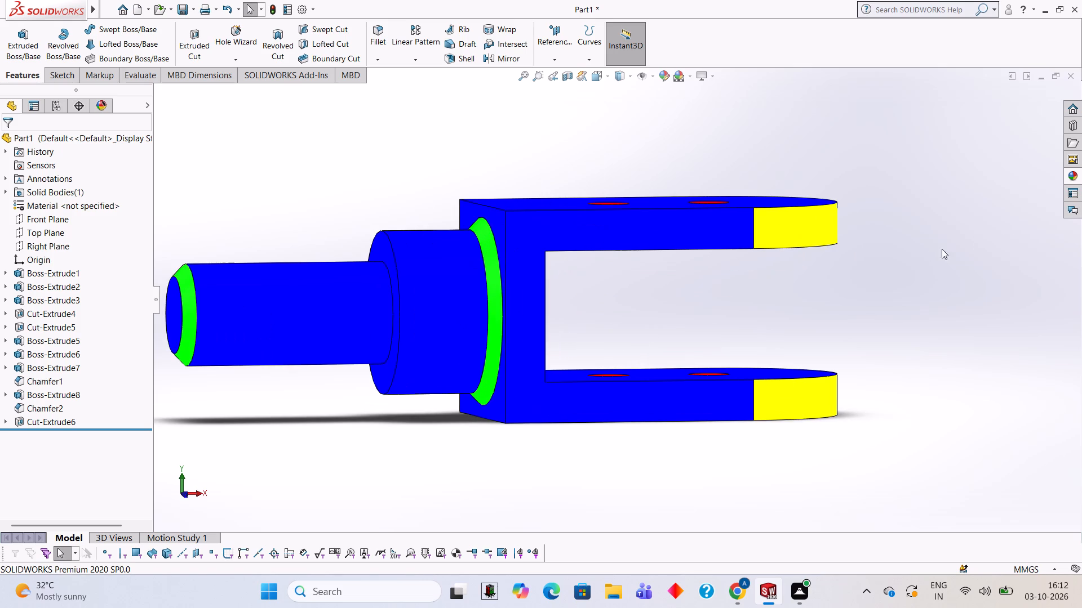
click(1077, 175)
drag(950, 474, 721, 220)
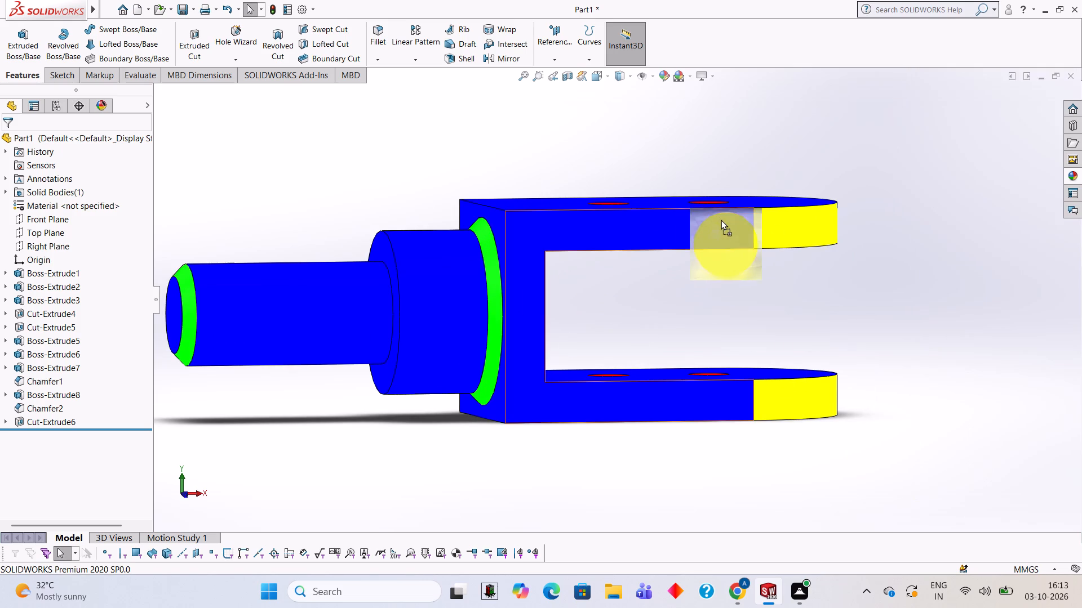
drag(721, 220, 667, 212)
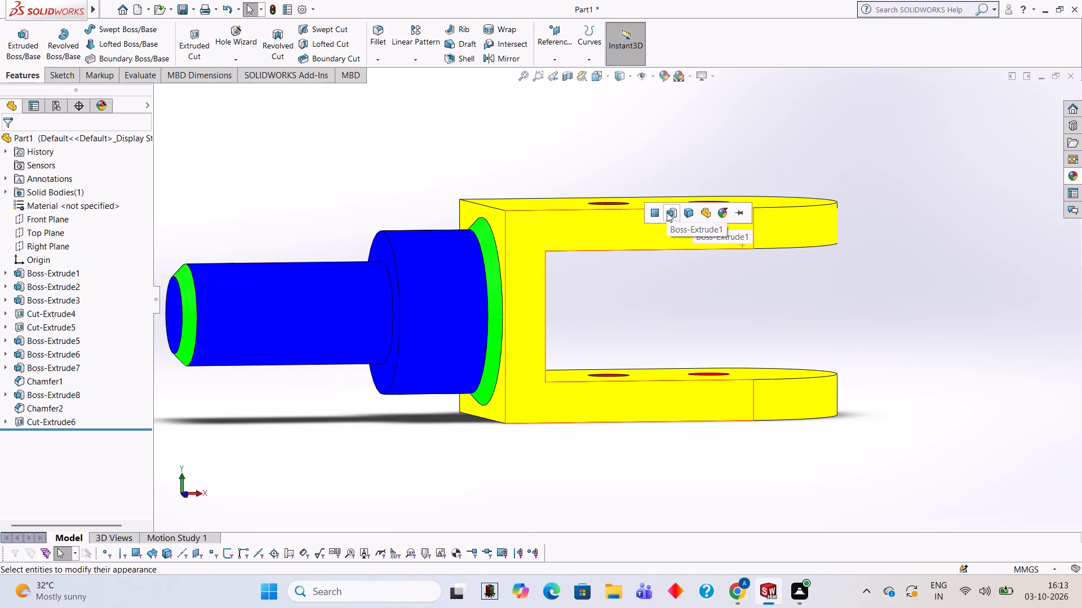
click(651, 213)
Apply the Yellow LED appearance to the matching C-shaped side face on the opposite side of the bracket.
scroll(651, 213, down, 1)
middle_drag(667, 247, 712, 416)
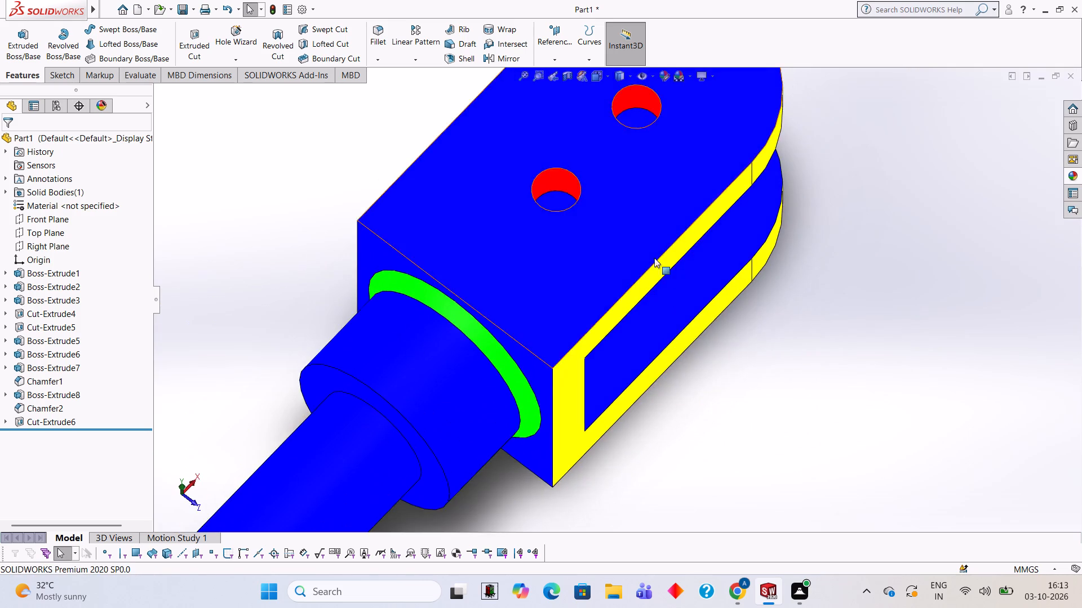
middle_drag(663, 266, 844, 193)
scroll(821, 343, up, 4)
middle_drag(771, 423, 760, 415)
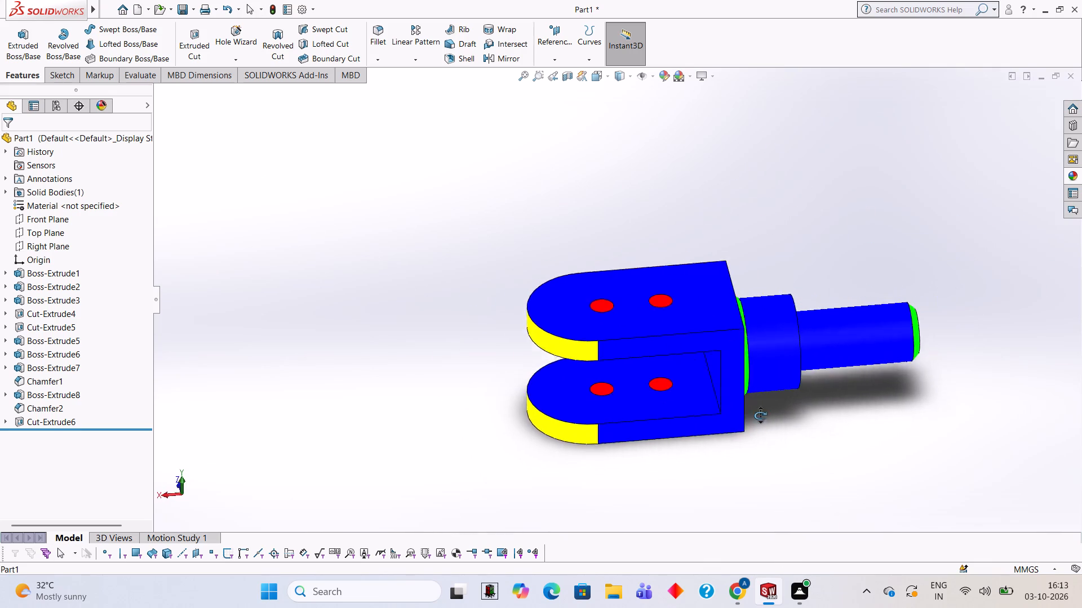
middle_drag(760, 415, 756, 379)
scroll(667, 391, down, 3)
click(1069, 173)
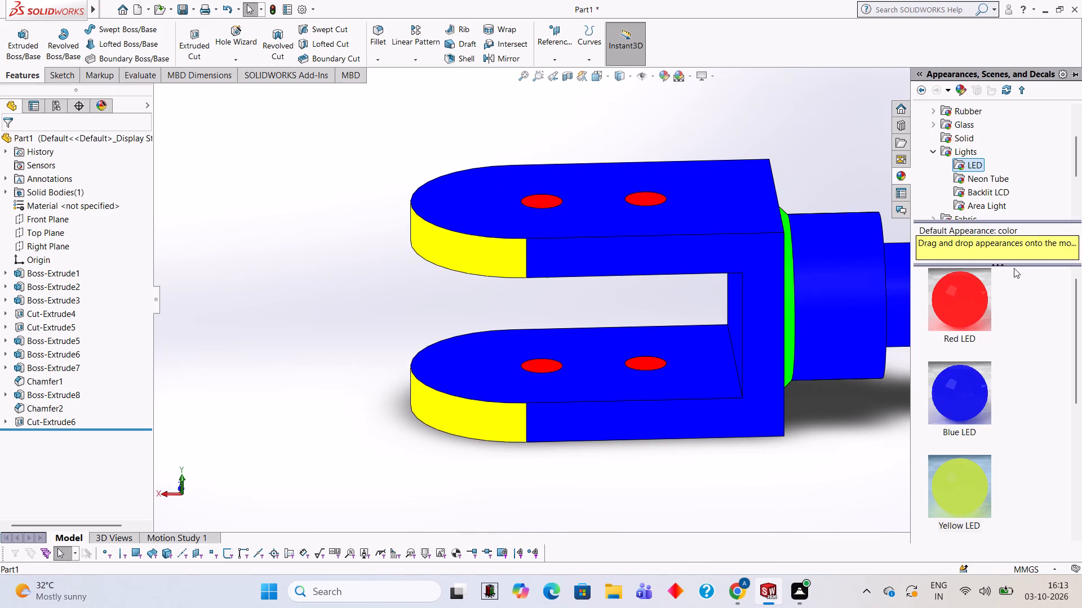
drag(969, 468, 738, 231)
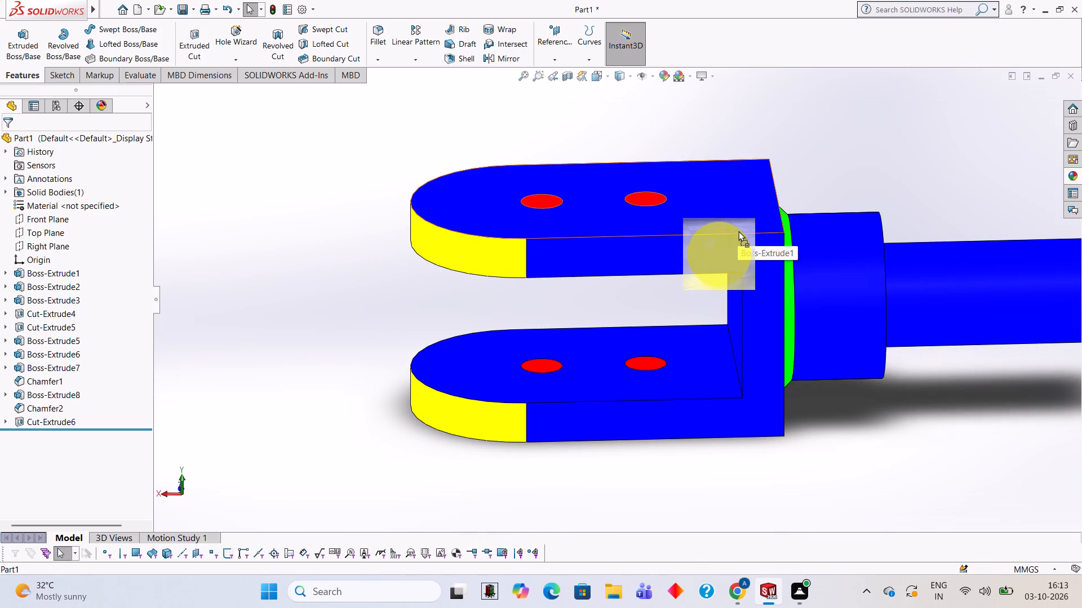
drag(738, 231, 740, 243)
click(740, 243)
Apply the Red LED appearance to the cylindrical face of the collar between the block and the shank.
scroll(731, 253, up, 3)
middle_drag(731, 253, 667, 274)
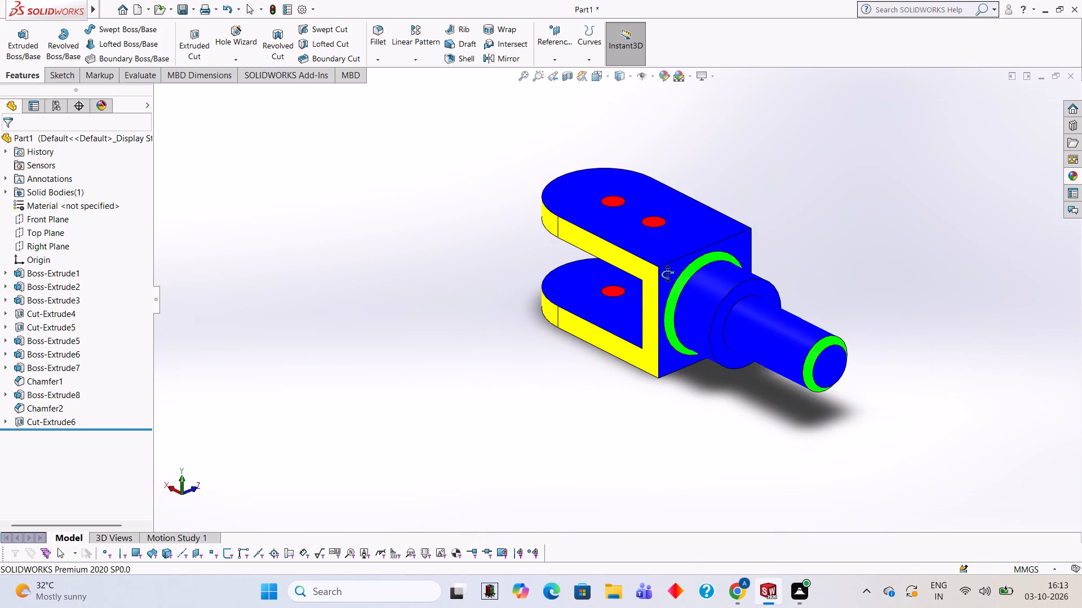
middle_drag(667, 274, 671, 280)
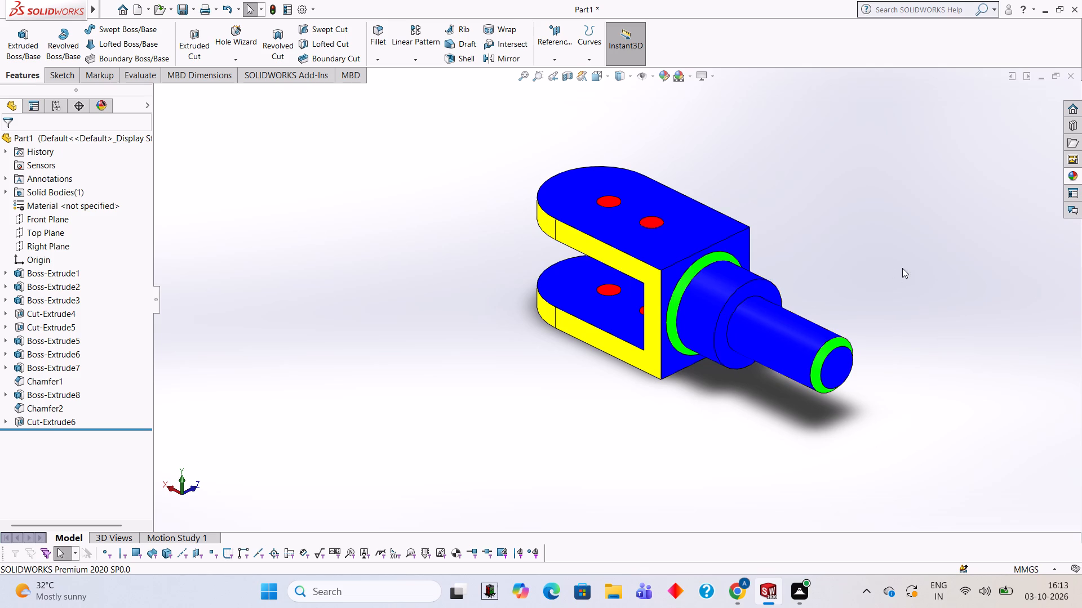
scroll(704, 339, down, 3)
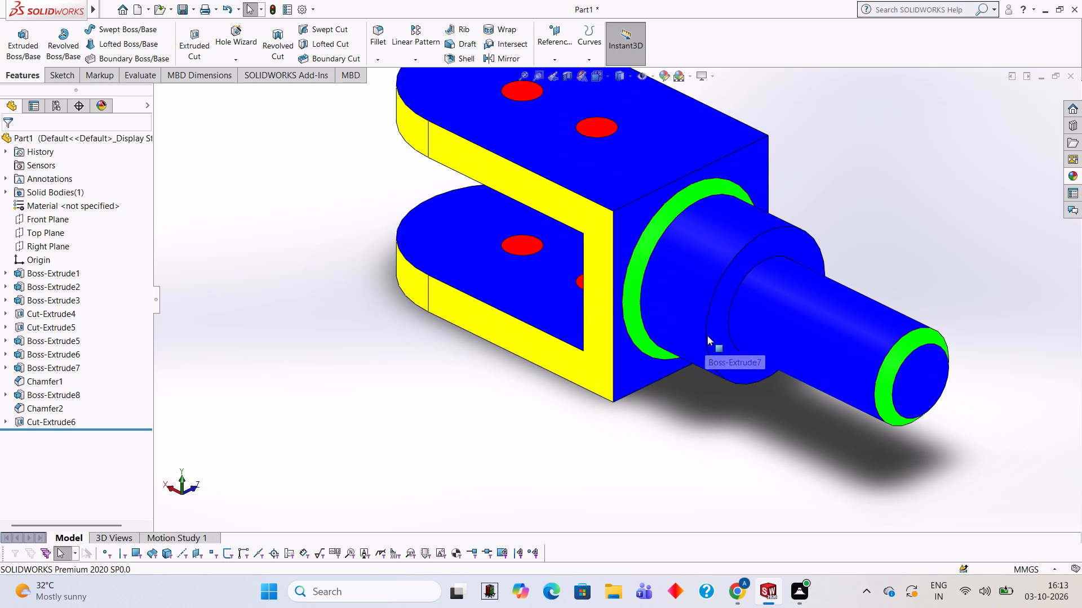
scroll(746, 229, down, 1)
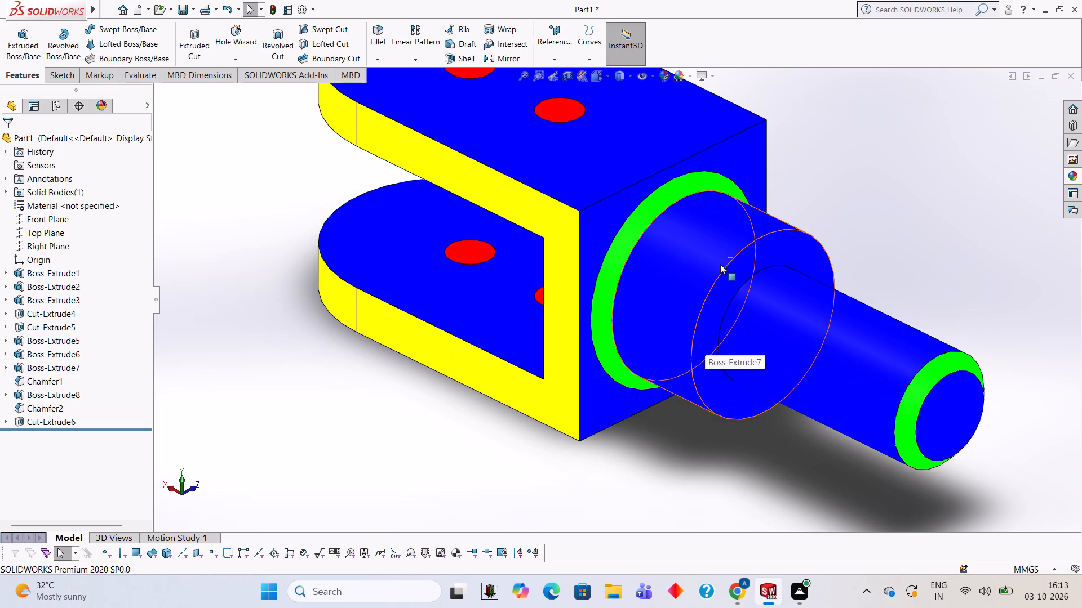
click(1070, 176)
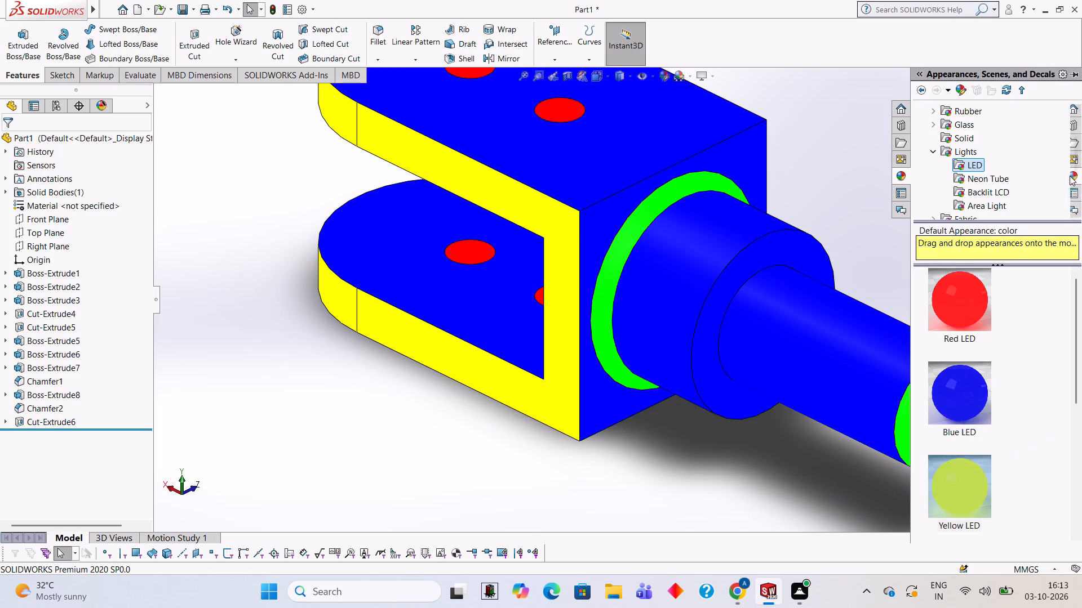
drag(949, 285, 667, 249)
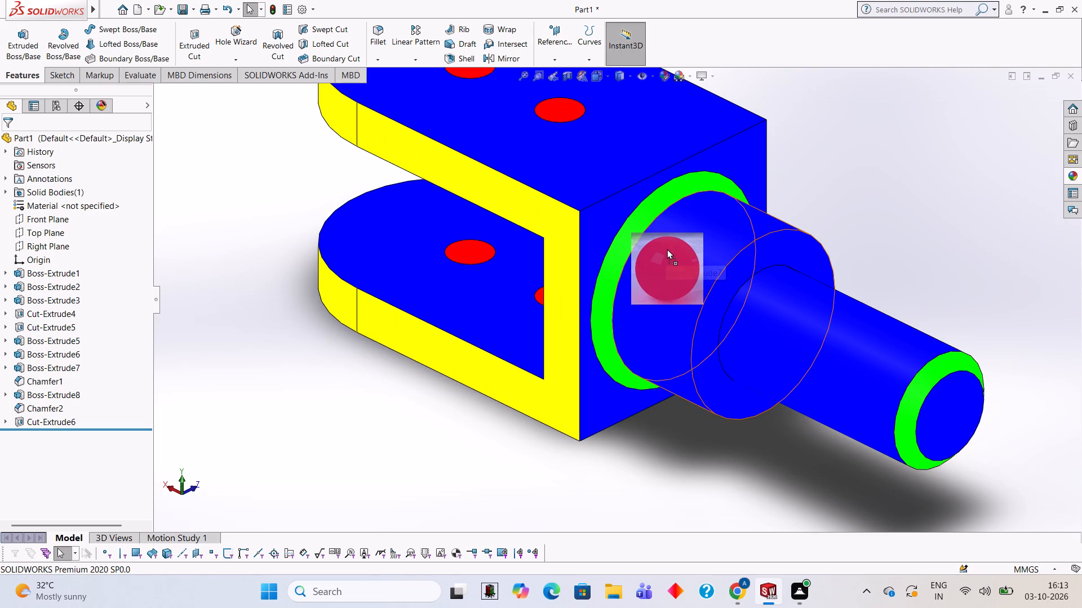
drag(667, 249, 669, 252)
click(669, 252)
Apply the Yellow LED appearance to the cylindrical face of the thinner shank.
scroll(694, 298, up, 2)
middle_click(694, 298)
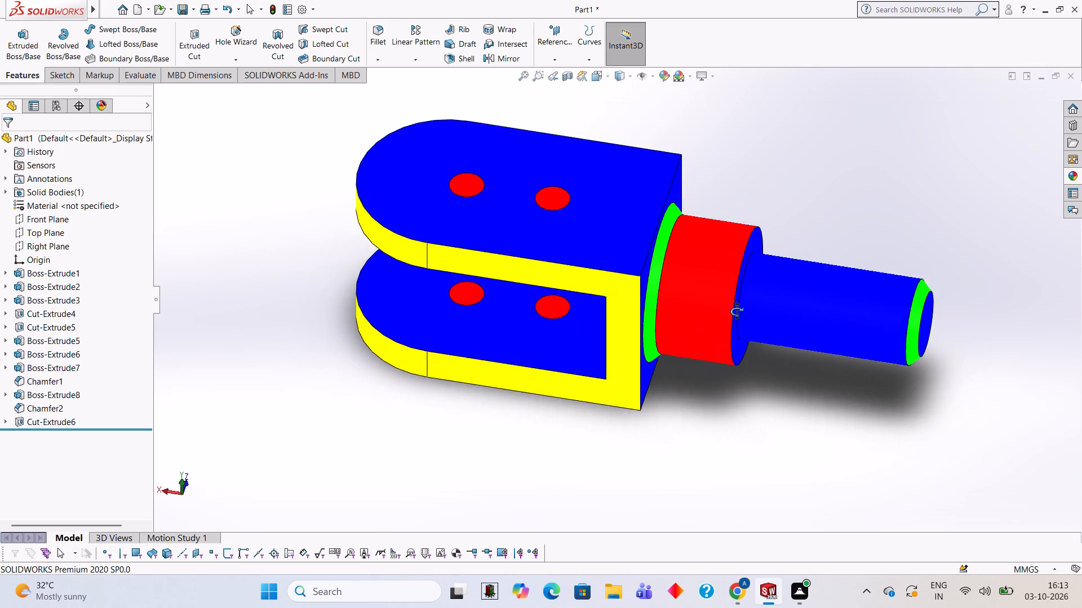
scroll(690, 302, up, 1)
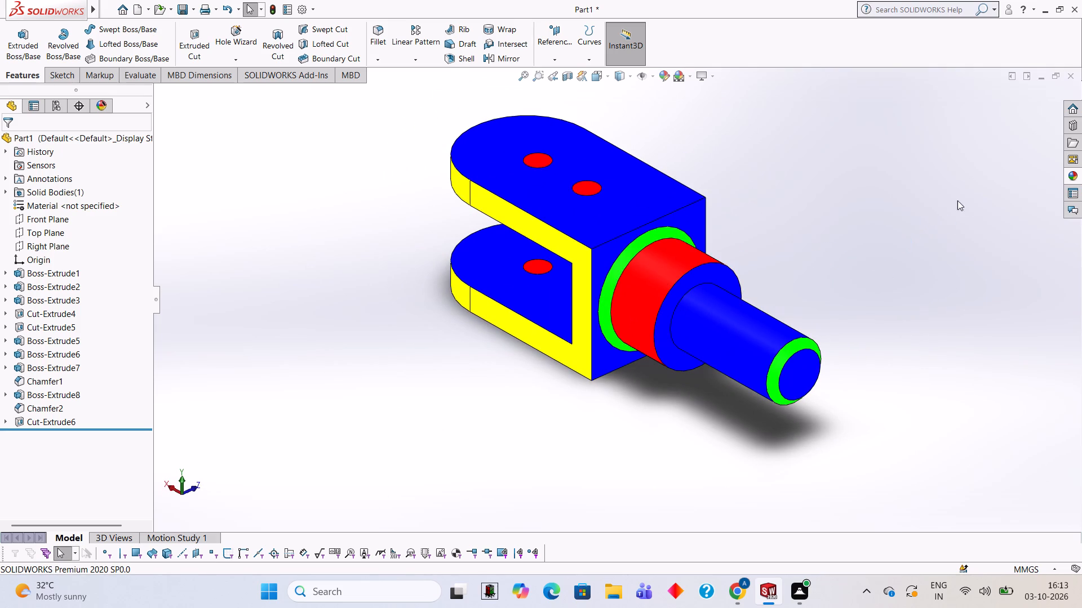
click(1074, 177)
drag(958, 475, 955, 476)
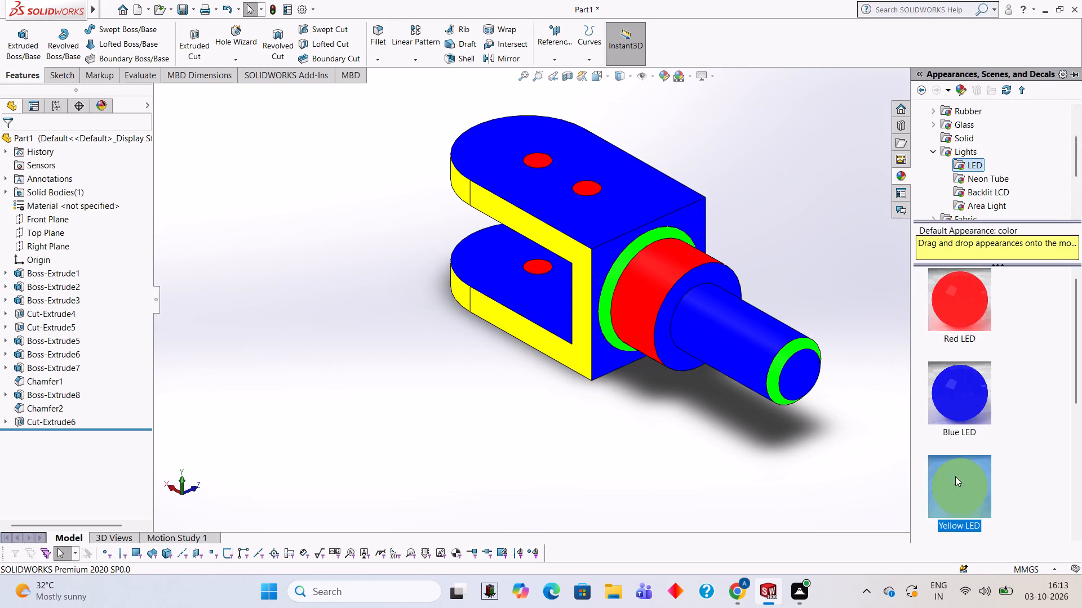
drag(955, 476, 743, 307)
click(743, 307)
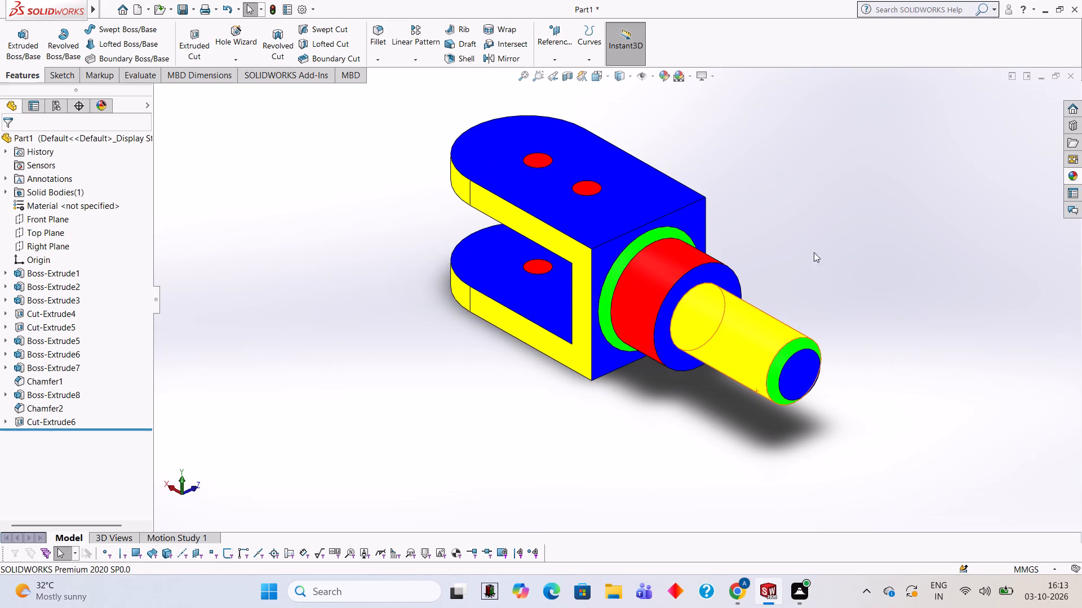
Examine the coloured bracket from the front, shank end, top and underside to check the applied appearances.
middle_drag(834, 262, 706, 250)
scroll(741, 285, up, 2)
middle_drag(744, 285, 712, 230)
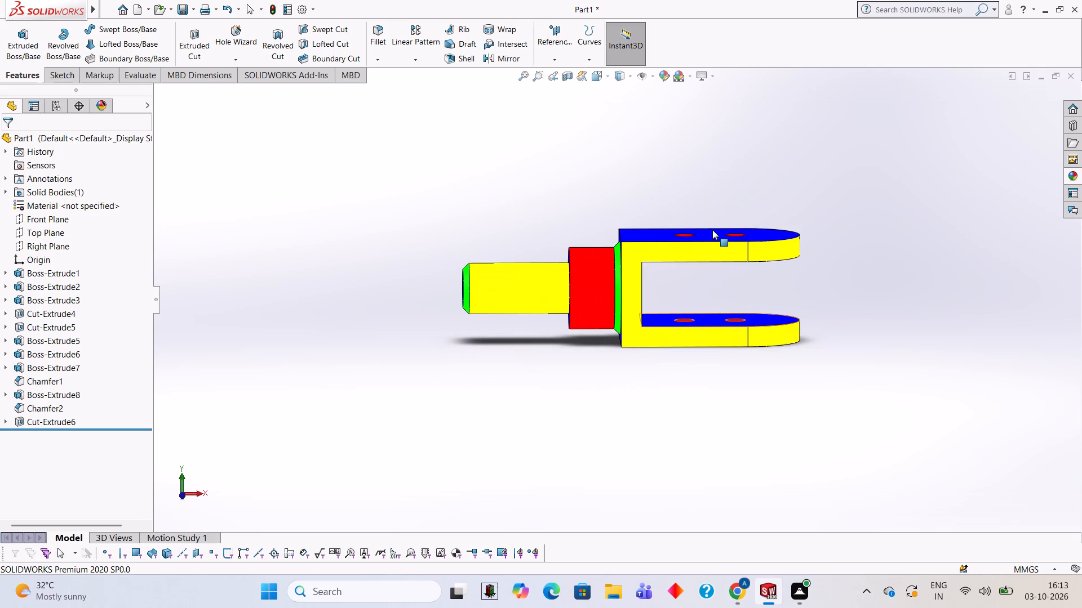
middle_drag(712, 230, 734, 397)
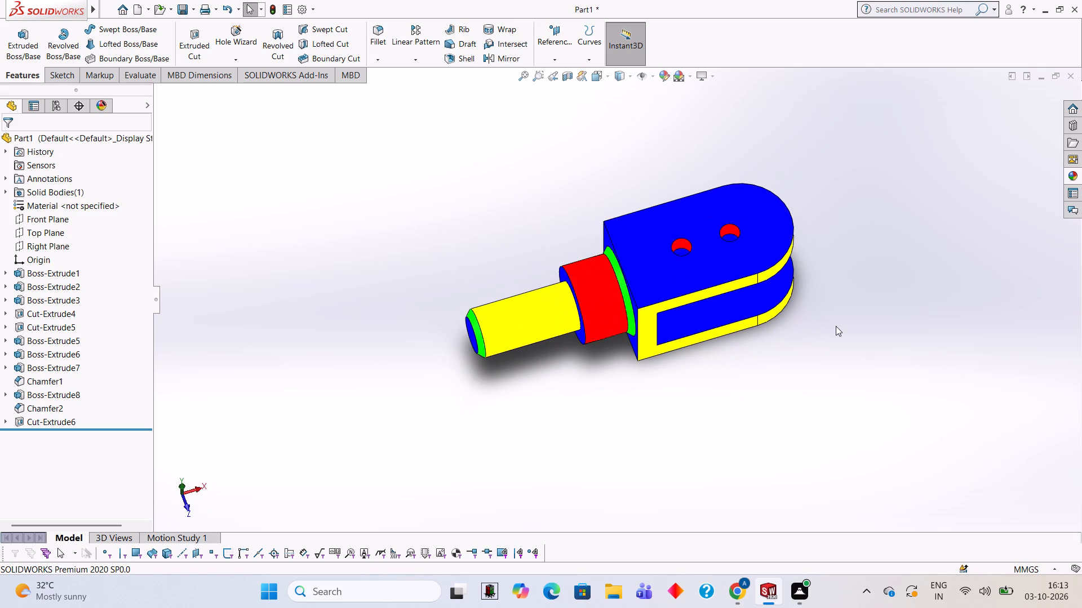
middle_drag(726, 226, 664, 257)
middle_drag(708, 397, 844, 432)
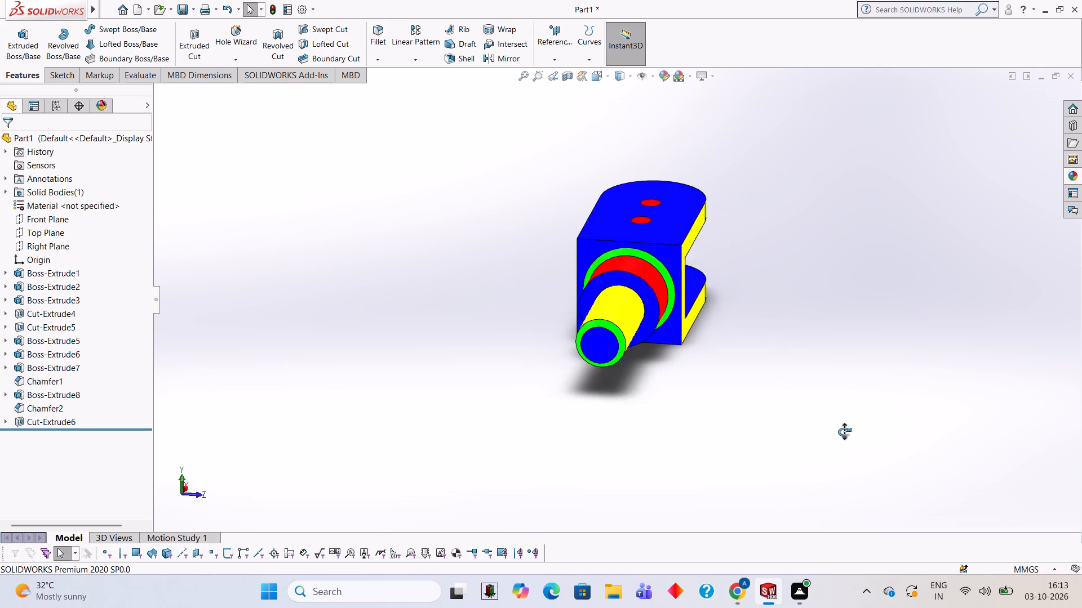
middle_drag(844, 432, 784, 363)
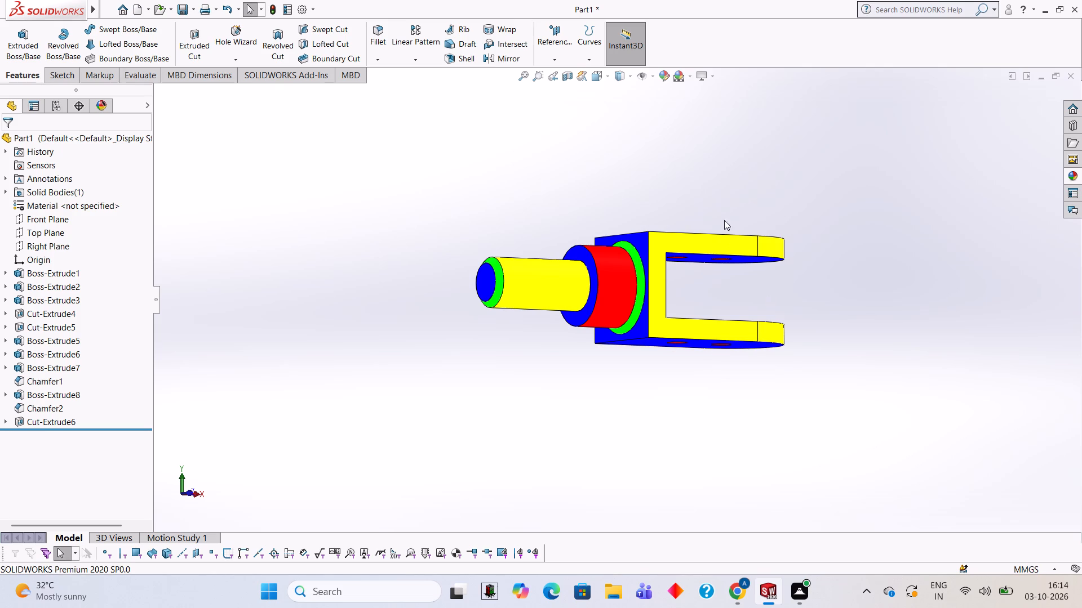
middle_drag(706, 184, 716, 298)
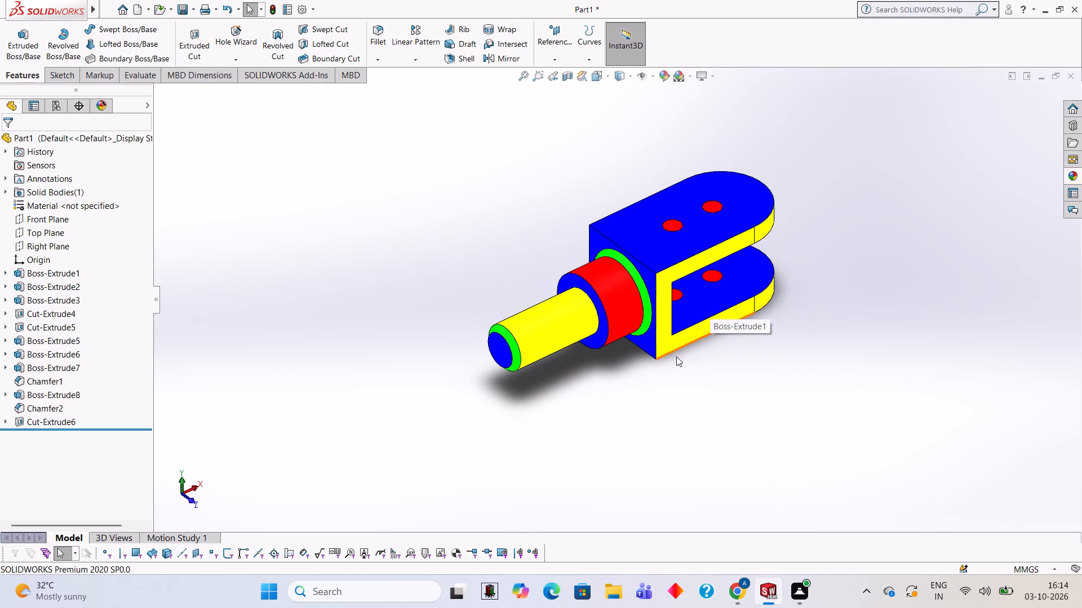
middle_drag(681, 398, 671, 405)
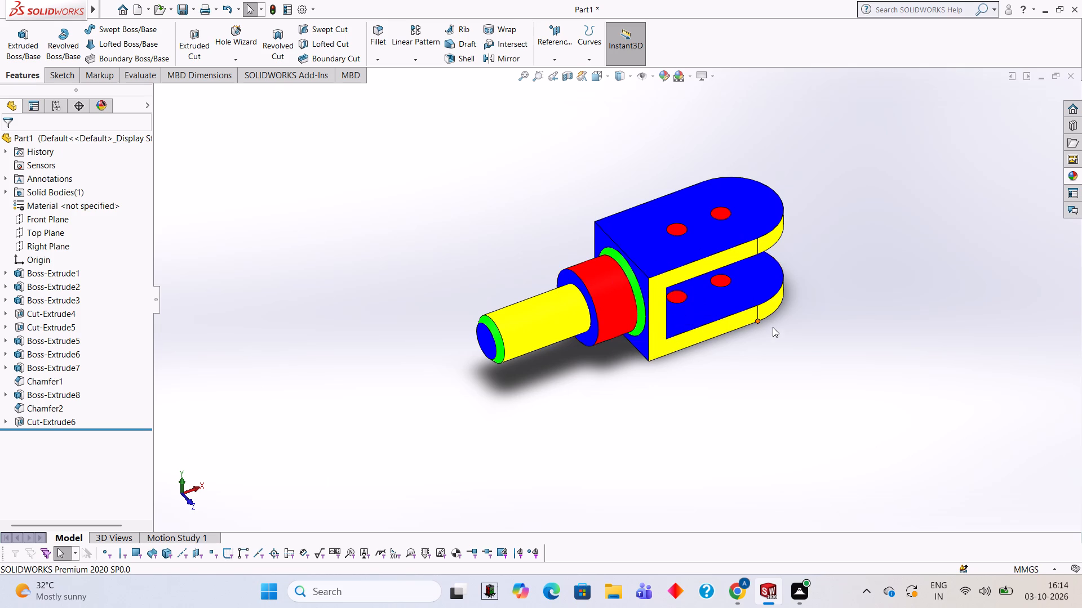
middle_drag(787, 386, 778, 258)
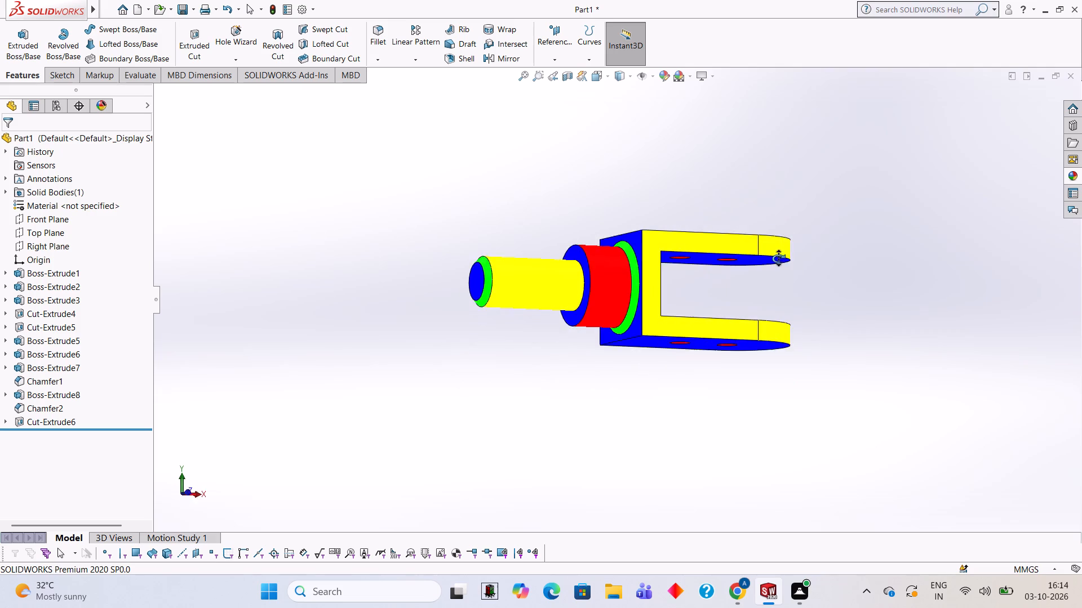
middle_drag(778, 258, 779, 397)
scroll(782, 396, down, 1)
middle_drag(737, 220, 768, 368)
scroll(759, 318, up, 3)
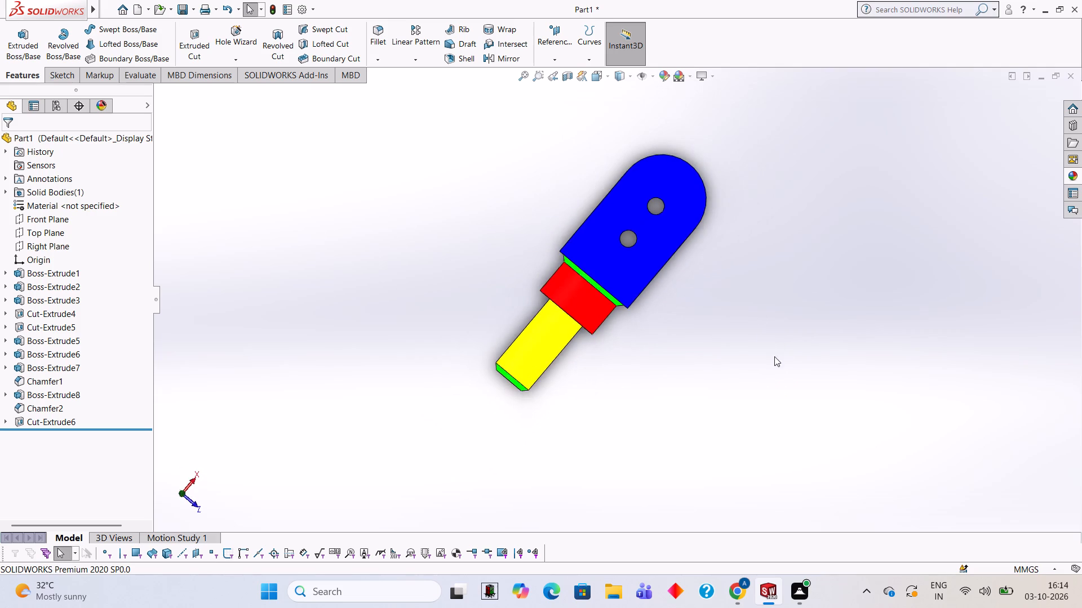
middle_drag(774, 356, 722, 209)
middle_drag(711, 342, 717, 280)
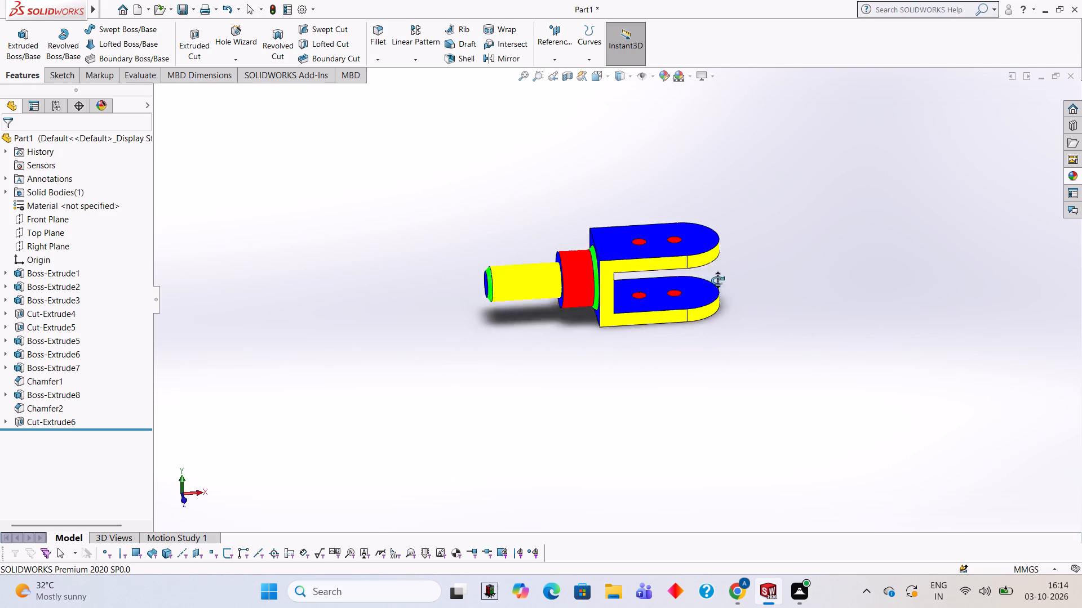
middle_drag(717, 280, 726, 244)
middle_drag(724, 332, 715, 265)
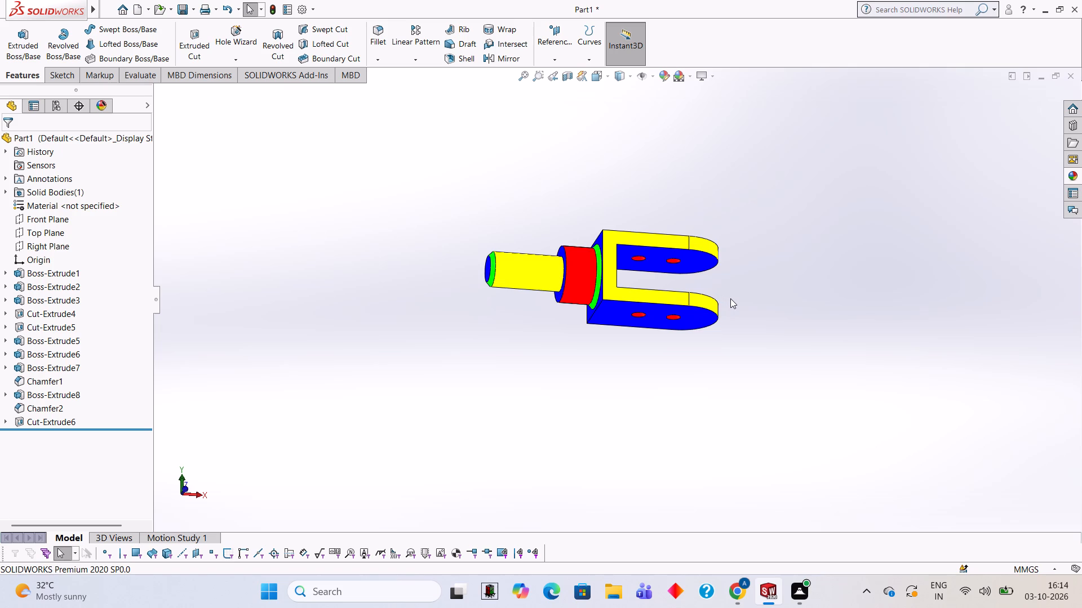
Examine the coloured bracket's arms, paired holes, collar and shank end from below, the shank end and the side.
middle_drag(629, 376, 634, 294)
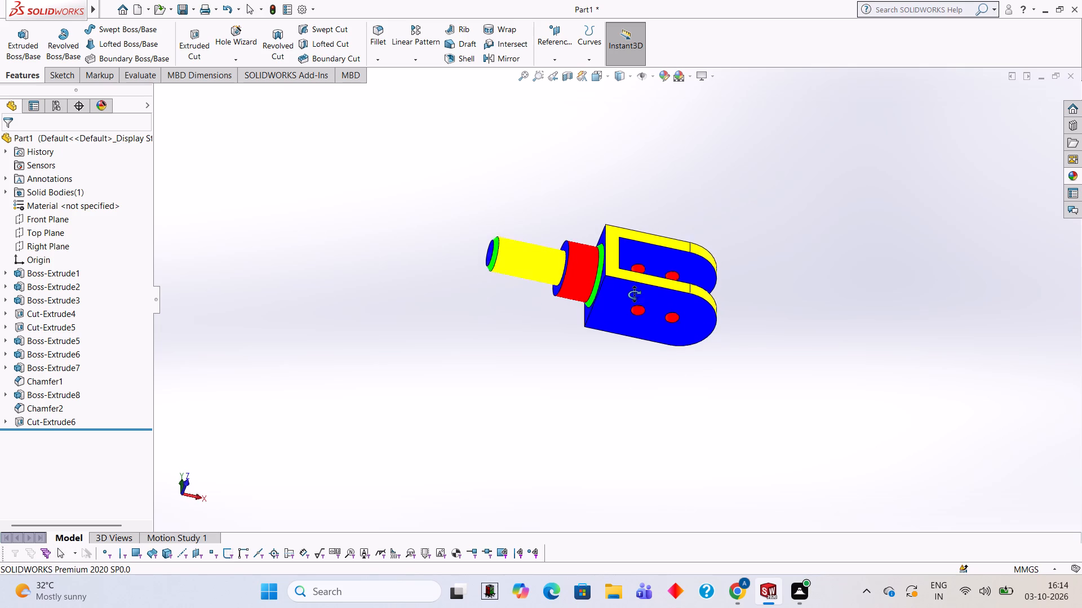
middle_drag(634, 294, 634, 293)
scroll(634, 305, down, 4)
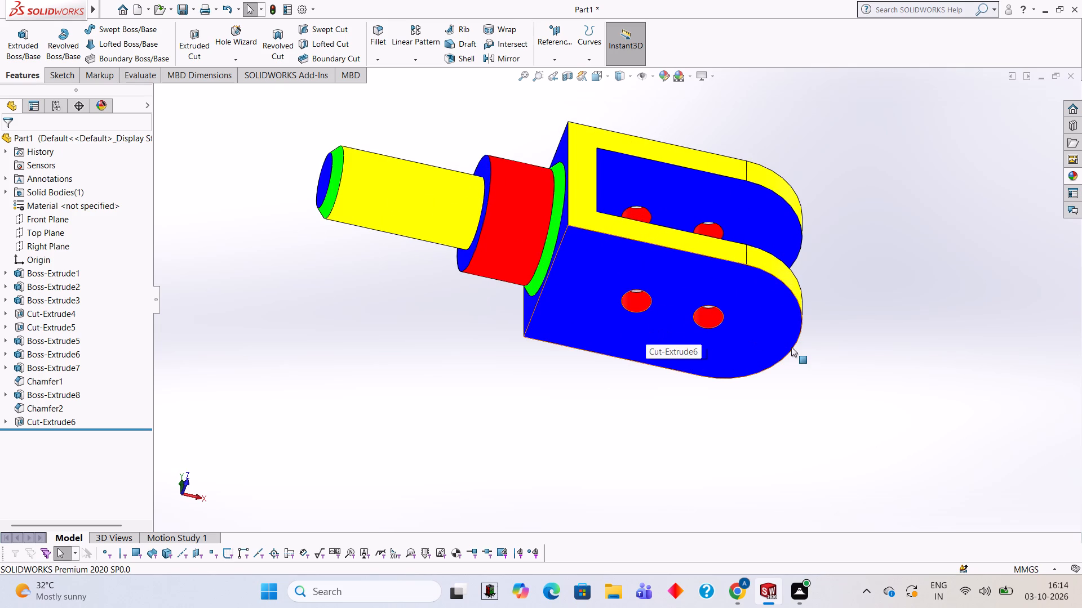
middle_drag(640, 204, 730, 286)
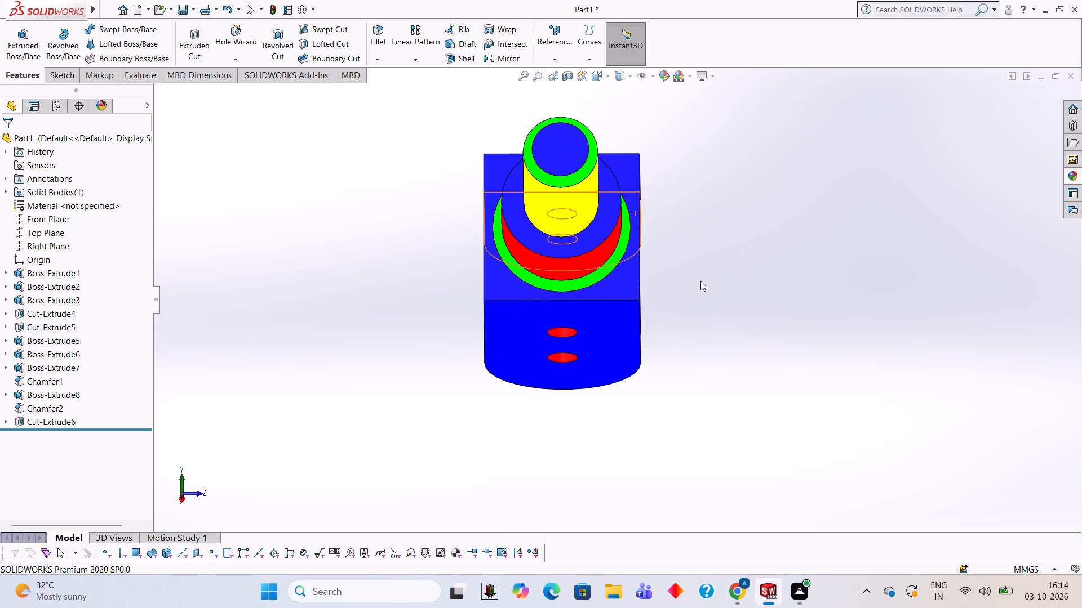
scroll(623, 249, up, 1)
middle_drag(603, 246, 548, 328)
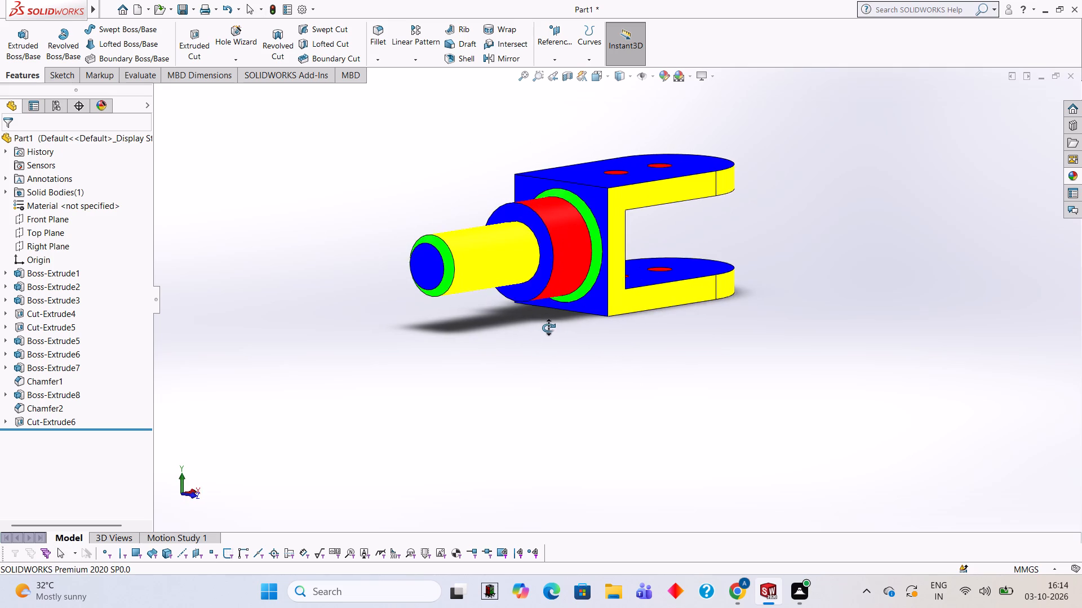
middle_drag(548, 328, 556, 332)
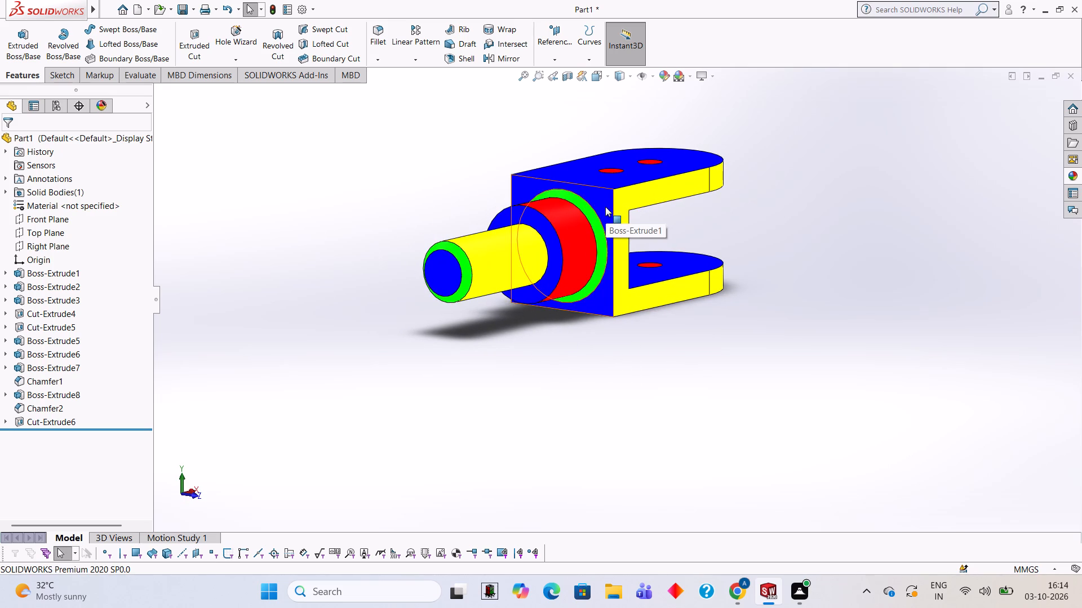
scroll(814, 293, up, 2)
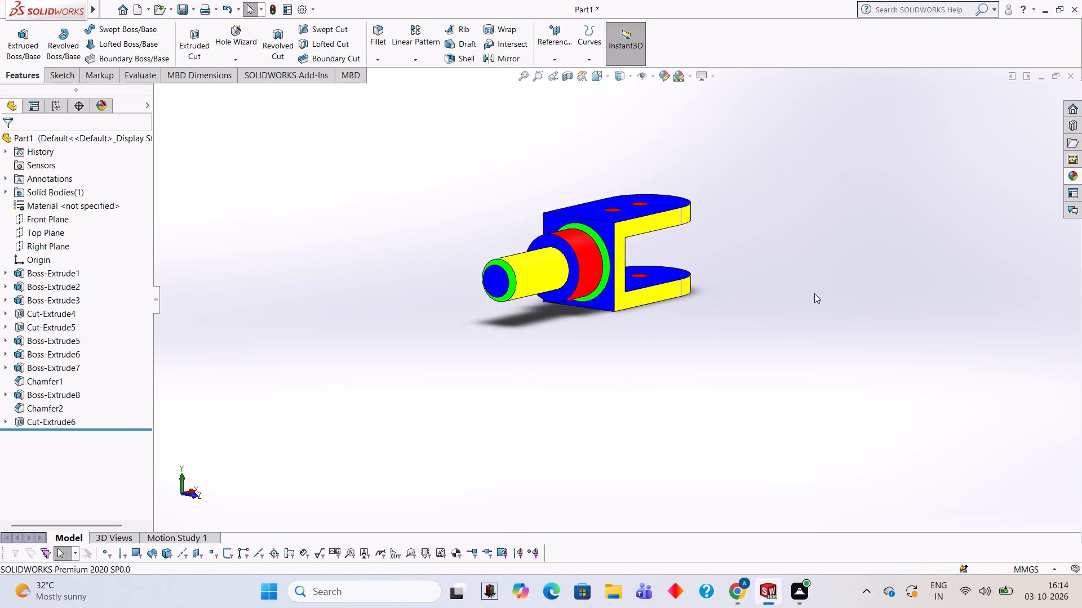
scroll(814, 293, up, 1)
middle_drag(759, 309, 679, 244)
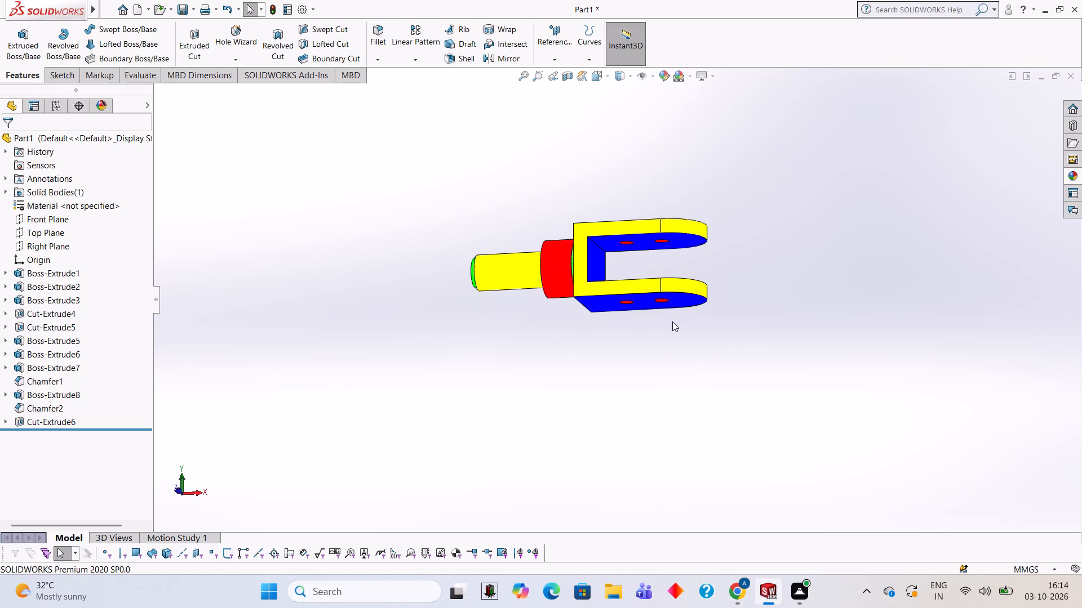
middle_drag(673, 322, 703, 284)
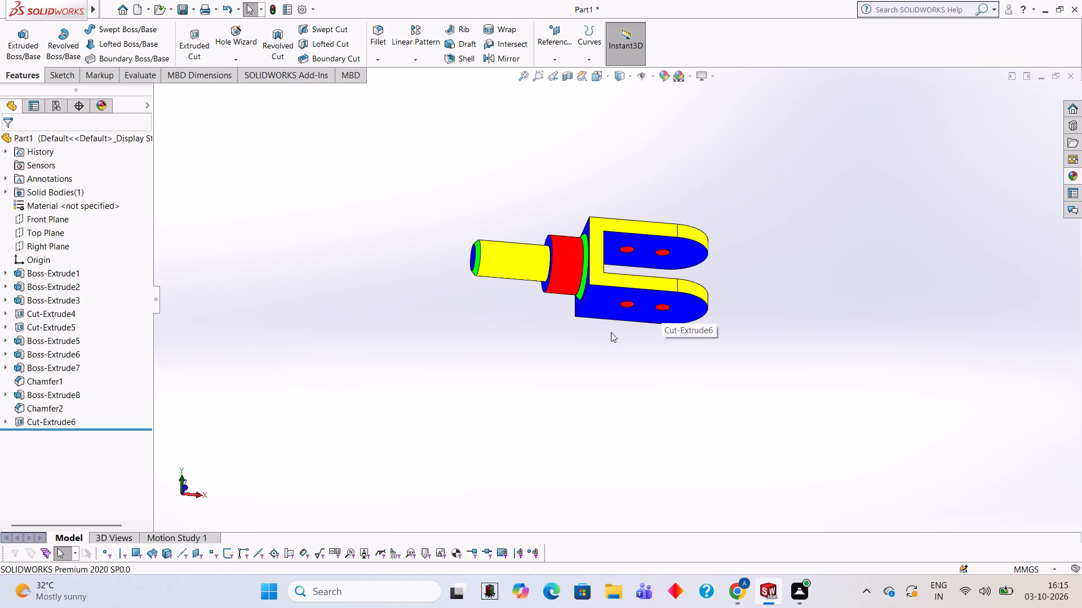
scroll(526, 238, up, 1)
scroll(558, 267, down, 1)
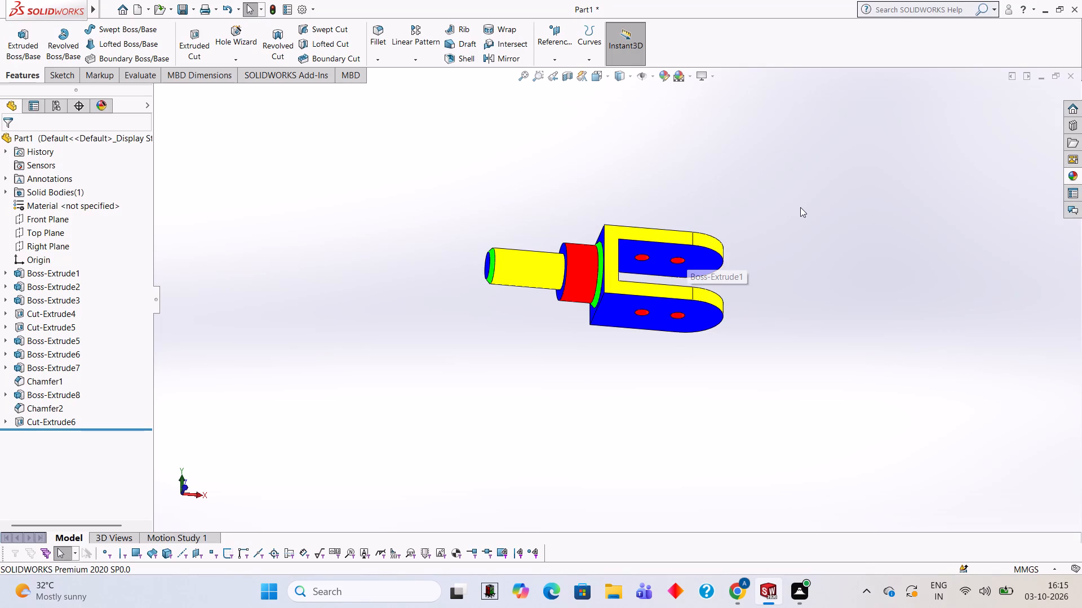
Save the part in the Documents folder as a SOLIDWORKS Part named "clevis end".
key(ctrl+s)
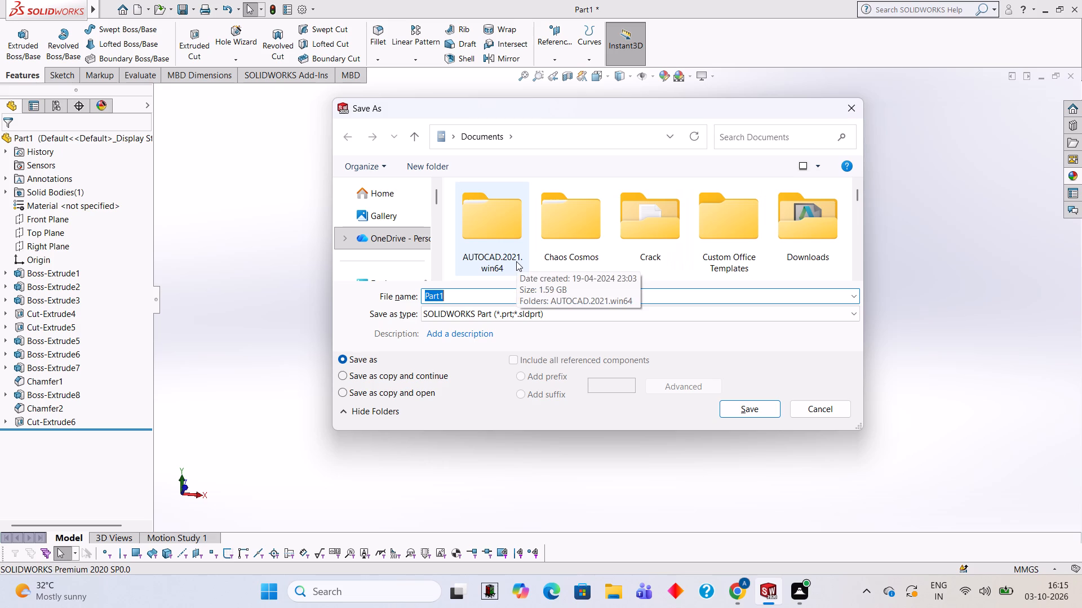
key(c)
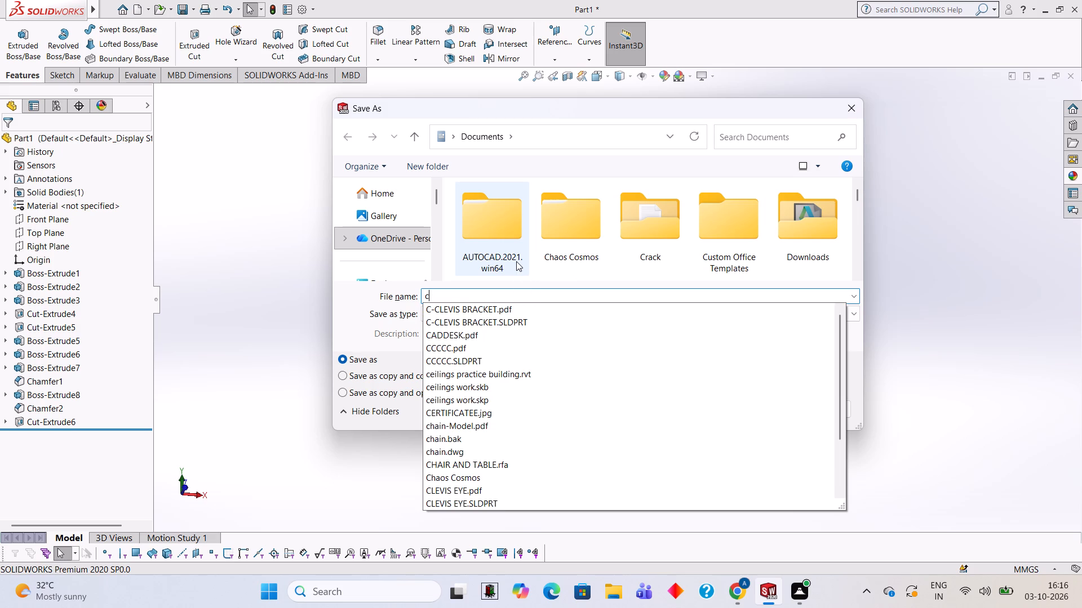
key(l)
key(e)
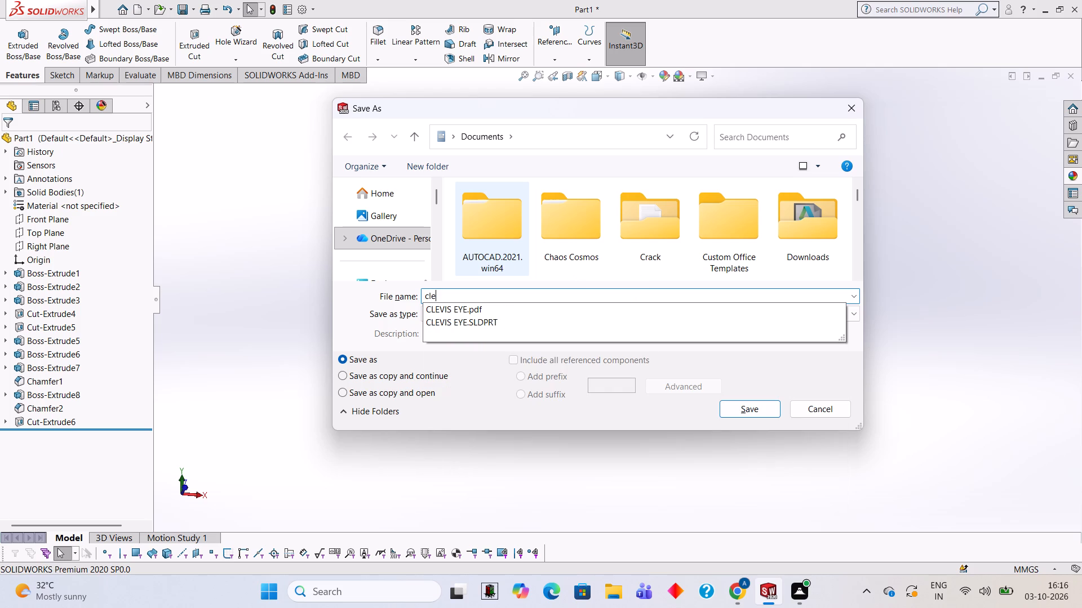
key(v)
text(is e)
text(nd)
key(space)
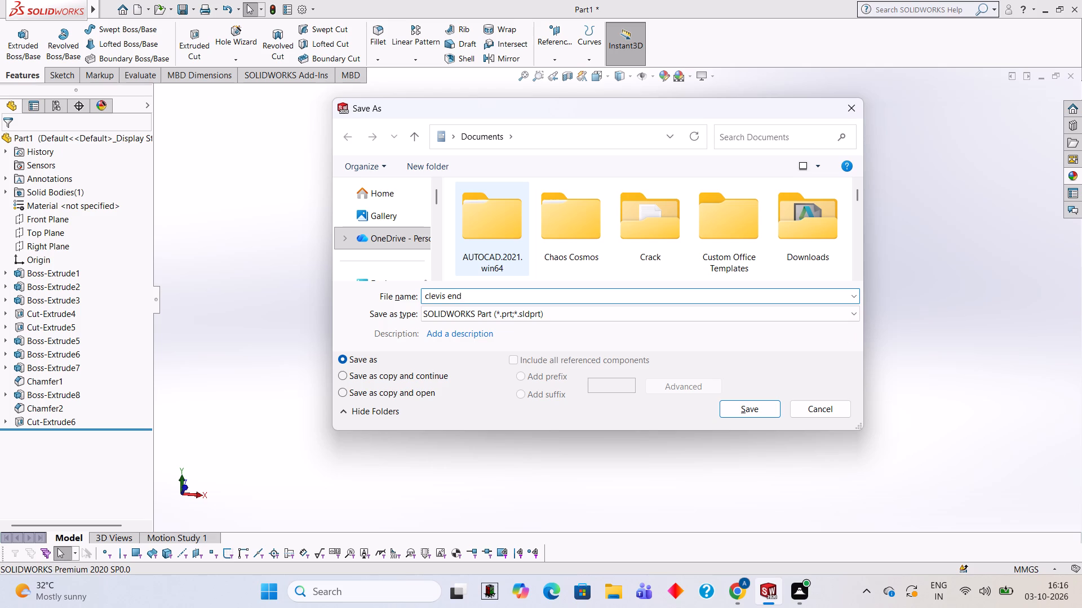
click(748, 409)
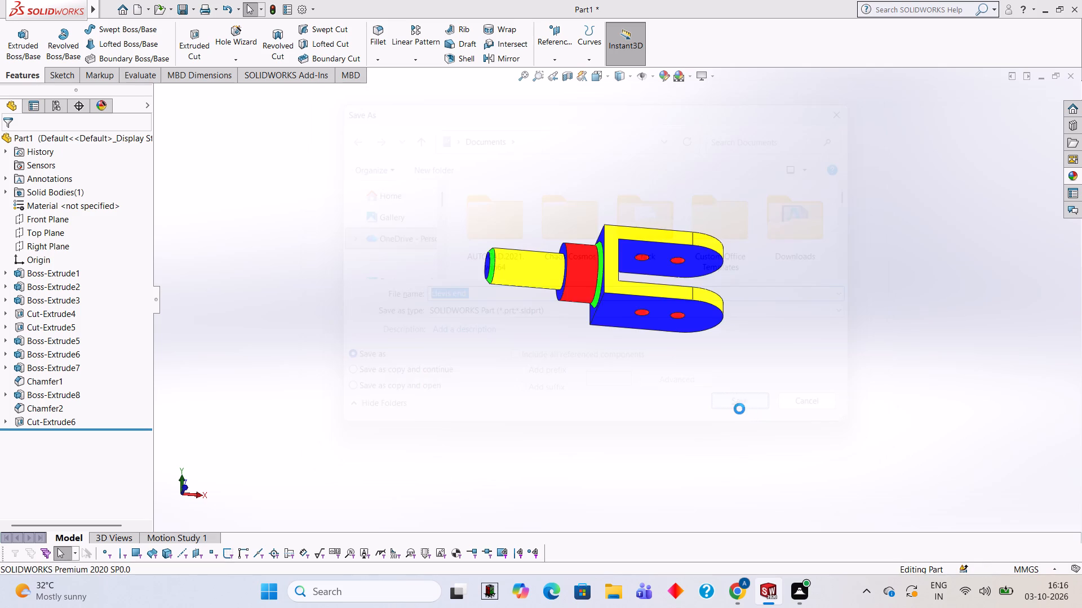
Save a copy of the clevis end part as an Adobe Portable Document Format (*.pdf) file in Documents.
click(190, 10)
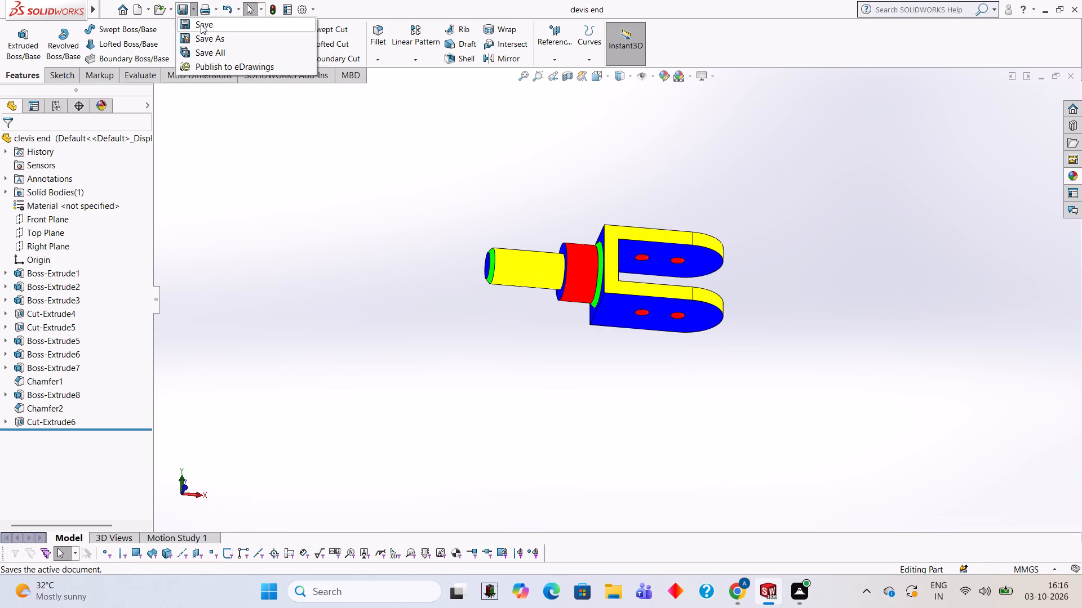
click(227, 40)
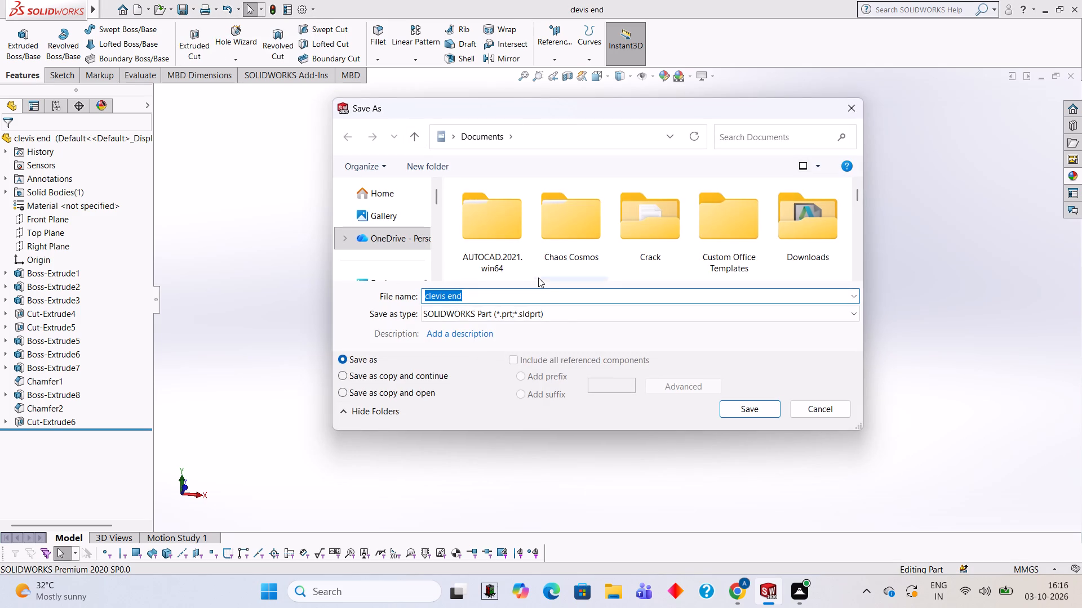
click(562, 314)
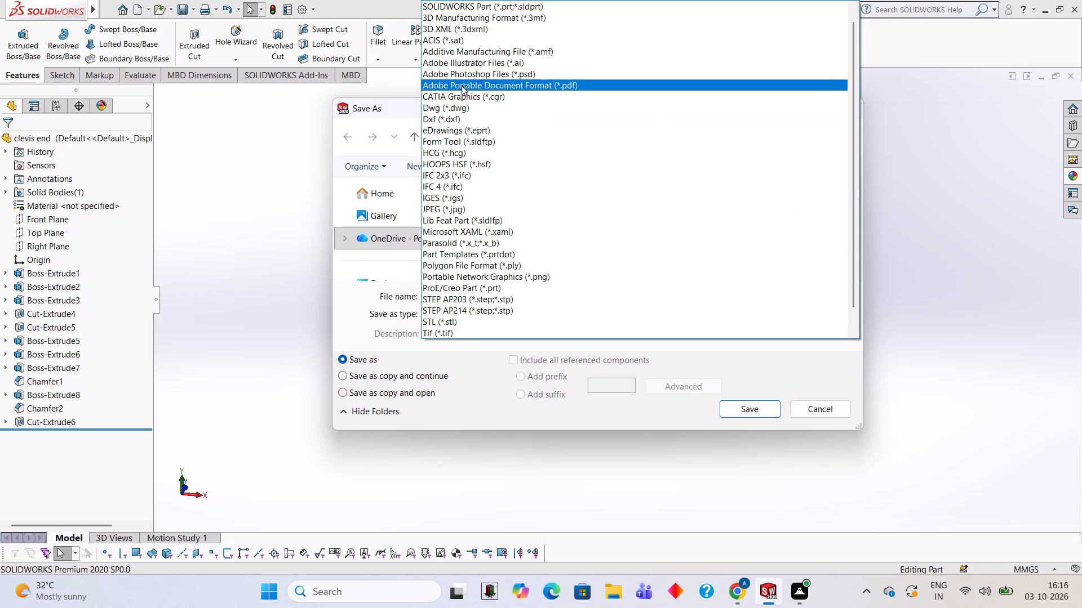
click(462, 86)
click(746, 425)
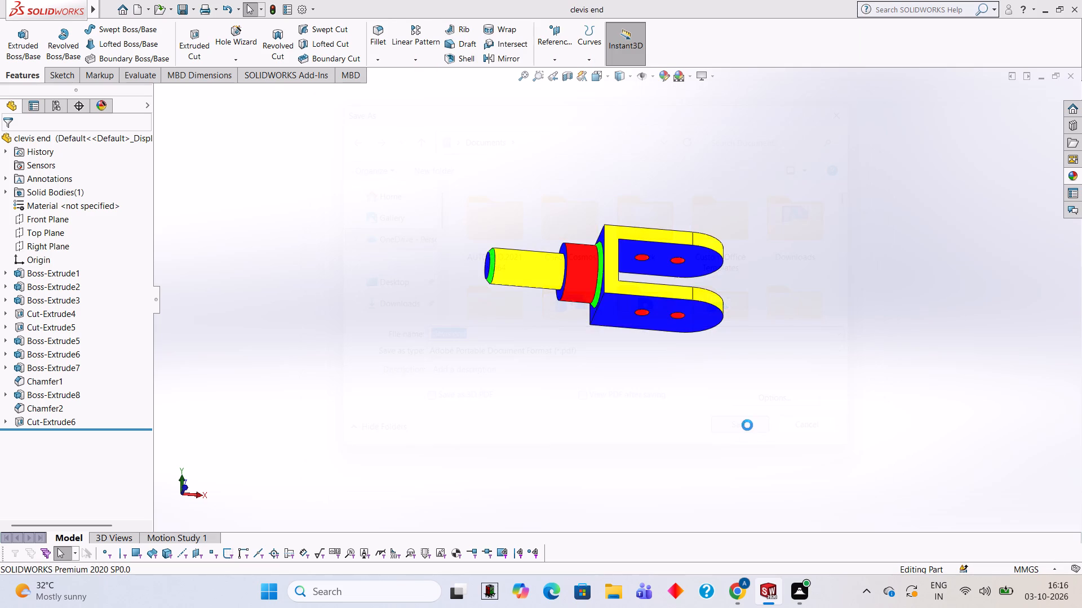